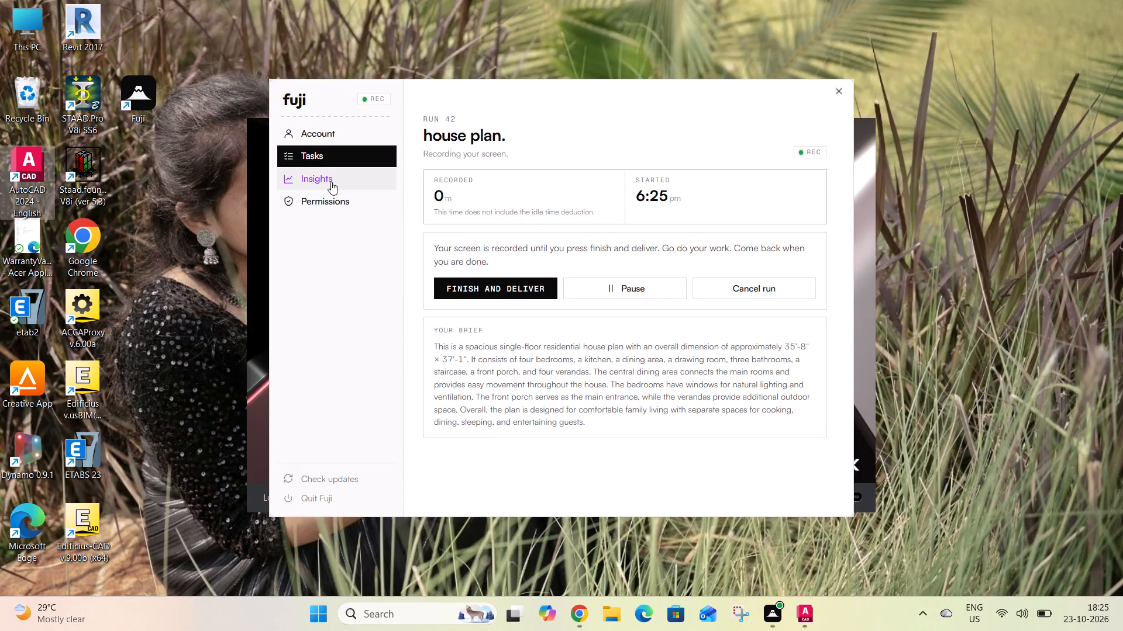
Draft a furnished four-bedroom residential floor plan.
Switch to the blank drawing in AutoCAD.
{"action": "left_click", "coordinate": [262, 245]}
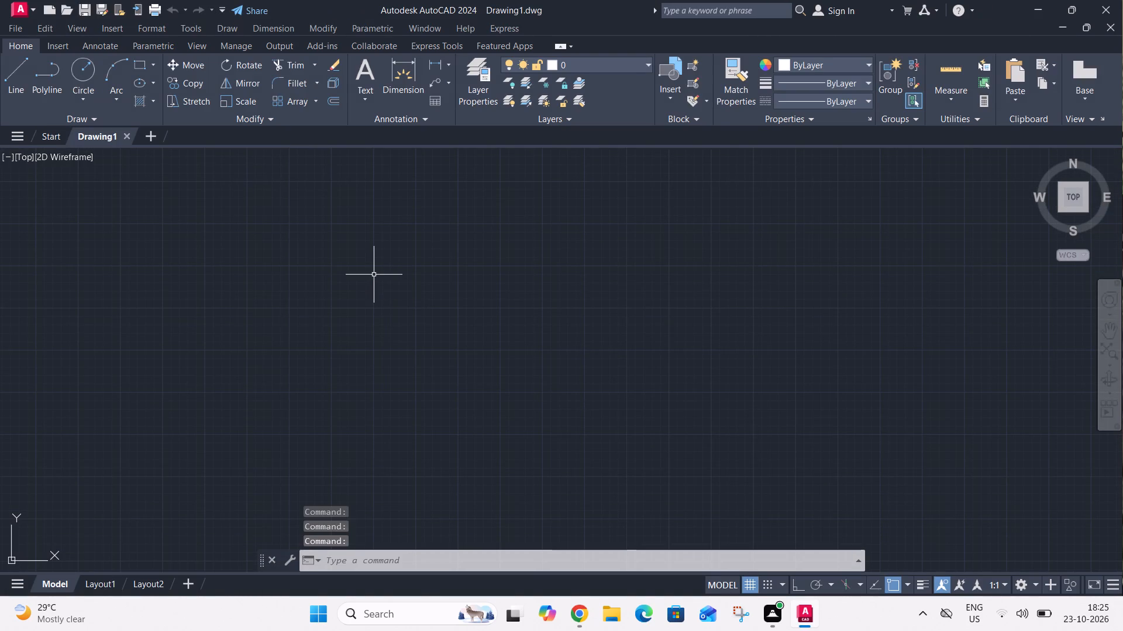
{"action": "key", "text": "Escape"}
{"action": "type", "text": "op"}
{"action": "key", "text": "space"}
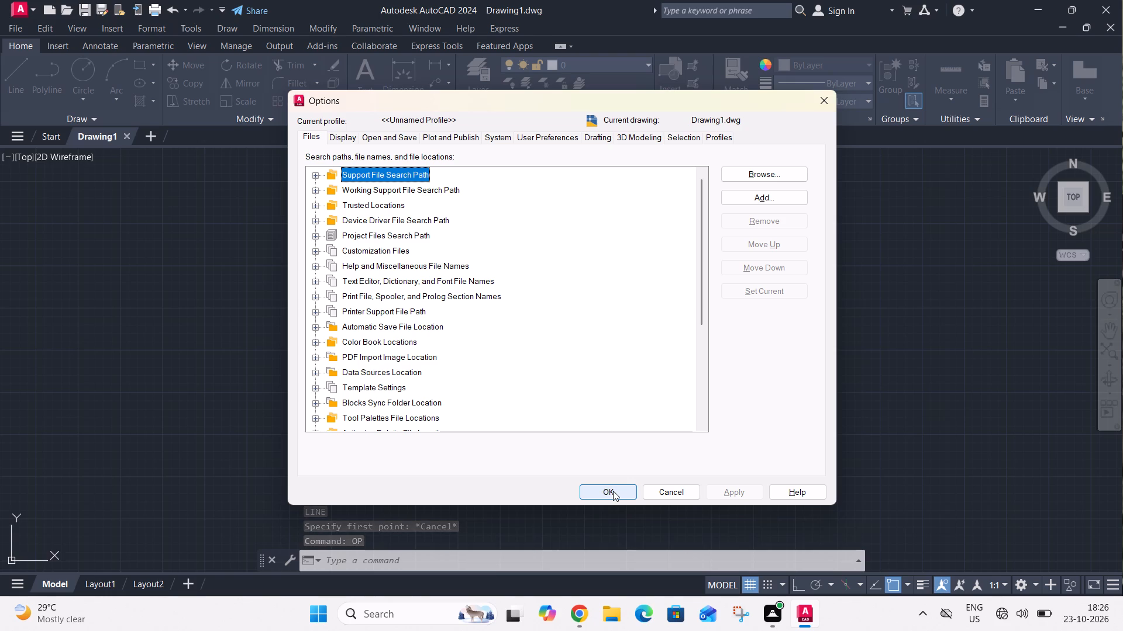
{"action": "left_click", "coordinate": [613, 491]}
Save the drawing as "35ft 8in X37ft 1in house plan", picking the CADDESK folder.
{"action": "key", "text": "ctrl+s"}
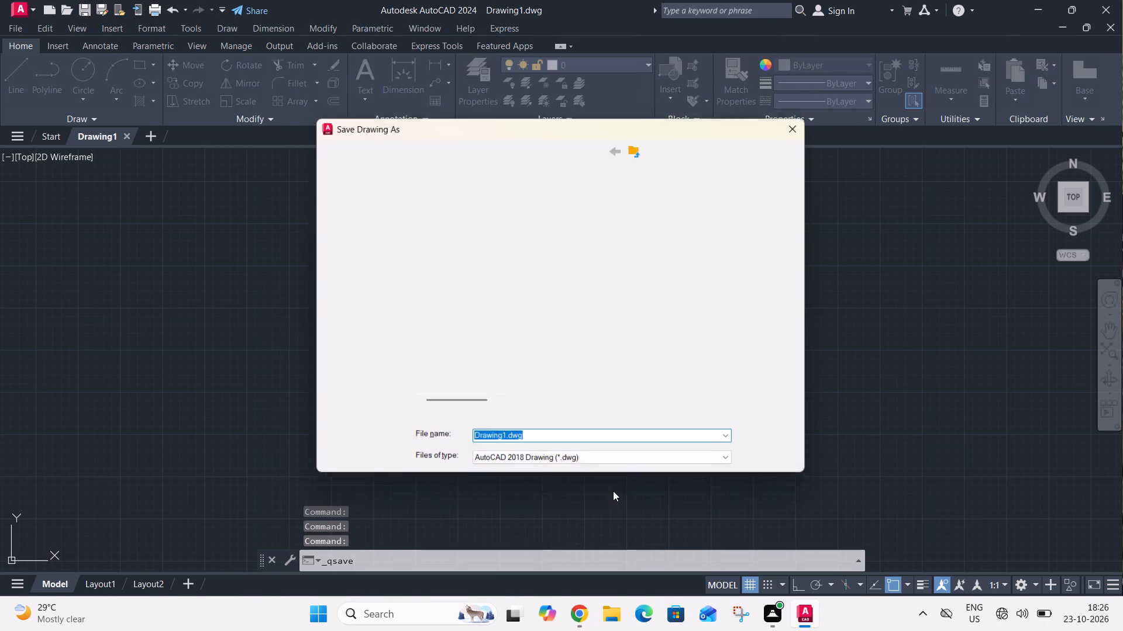
{"action": "left_click", "coordinate": [517, 436]}
{"action": "key", "text": "BackSpace"}
{"action": "key", "text": "BackSpace"}
{"action": "key", "text": "BackSpace"}
{"action": "key", "text": "BackSpace"}
{"action": "key", "text": "BackSpace"}
{"action": "key", "text": "BackSpace"}
{"action": "key", "text": "BackSpace"}
{"action": "key", "text": "BackSpace"}
{"action": "key", "text": "BackSpace"}
{"action": "key", "text": "BackSpace"}
{"action": "key", "text": "BackSpace"}
{"action": "key", "text": "BackSpace"}
{"action": "key", "text": "BackSpace"}
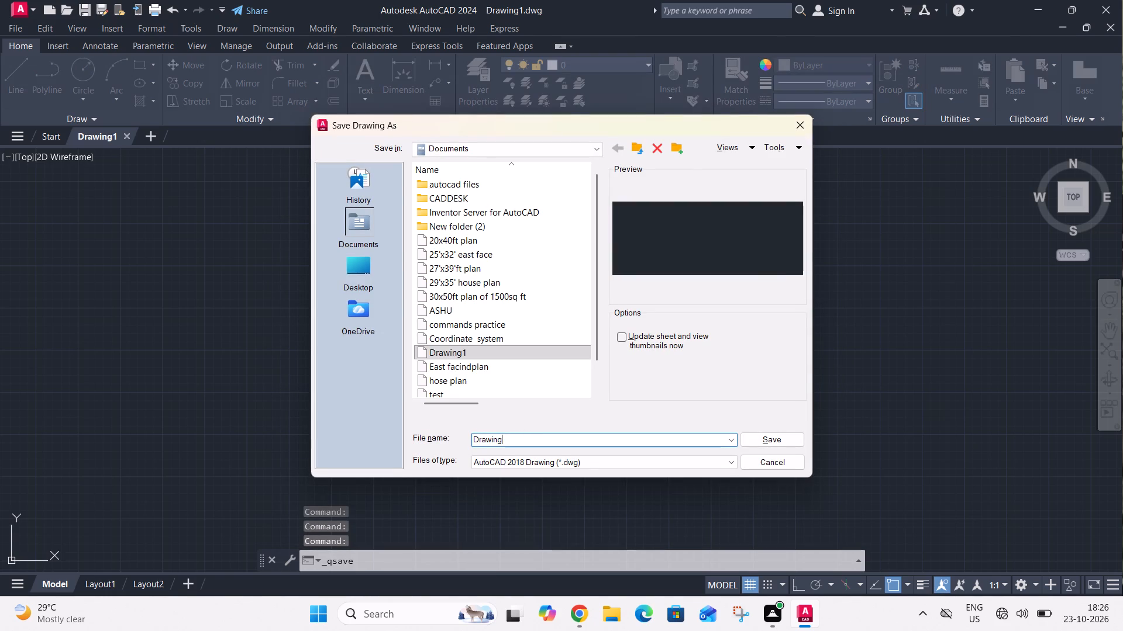
{"action": "type", "text": "35"}
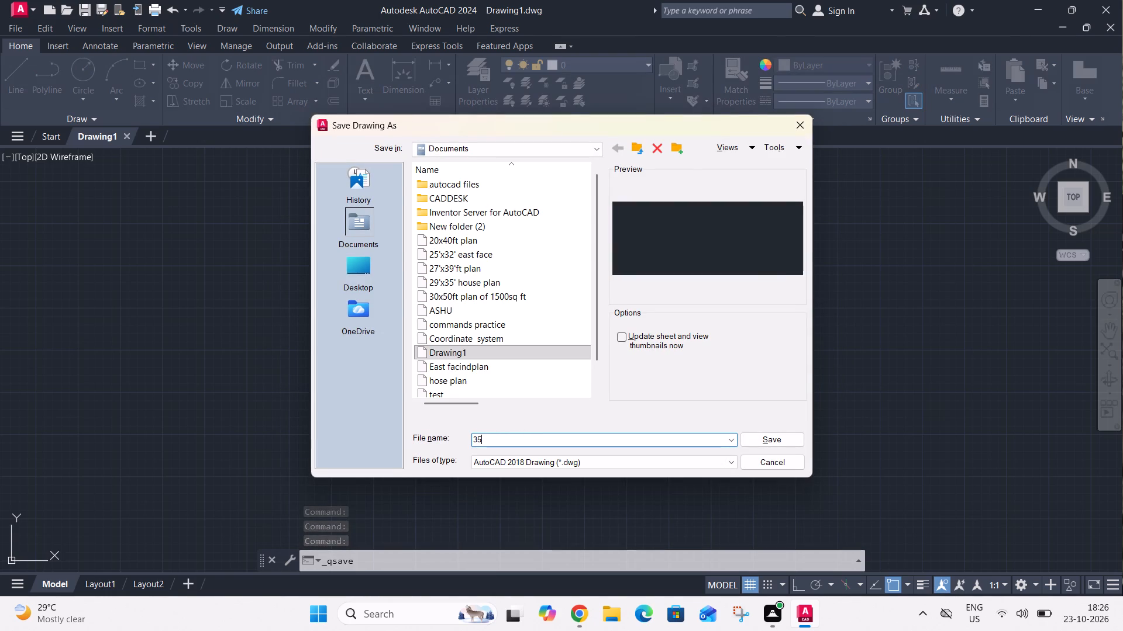
{"action": "type", "text": "ft"}
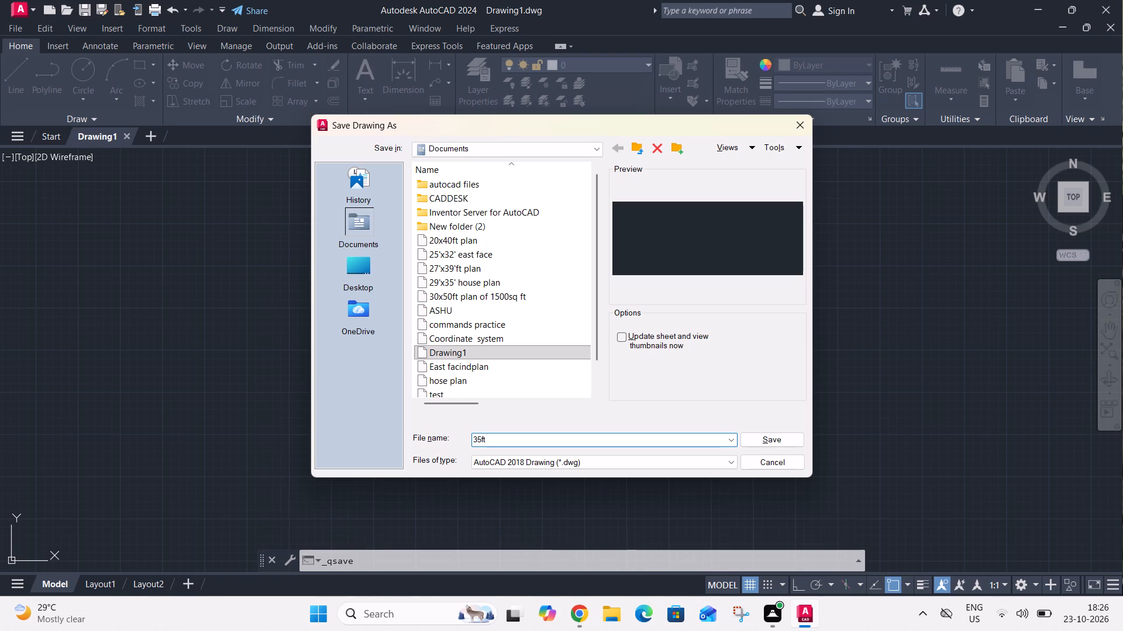
{"action": "key", "text": "space"}
{"action": "key", "text": "8"}
{"action": "type", "text": "in"}
{"action": "key", "text": "space"}
{"action": "type", "text": "X"}
{"action": "type", "text": "37"}
{"action": "type", "text": "ft"}
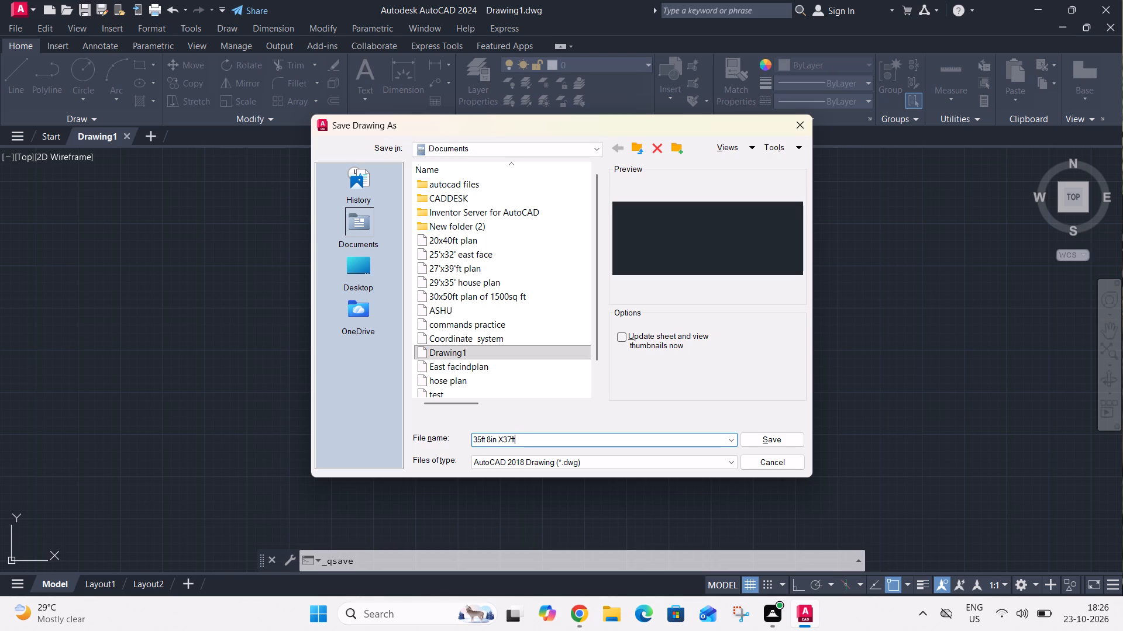
{"action": "key", "text": "space"}
{"action": "type", "text": "1in"}
{"action": "key", "text": "space"}
{"action": "type", "text": "house plan"}
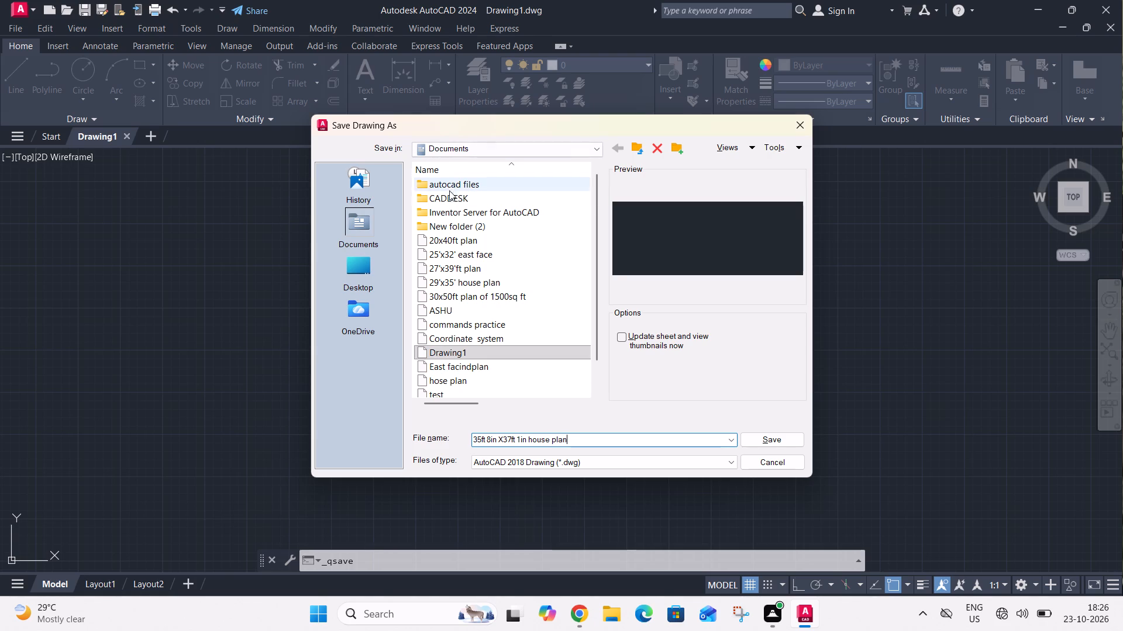
{"action": "left_click", "coordinate": [450, 194]}
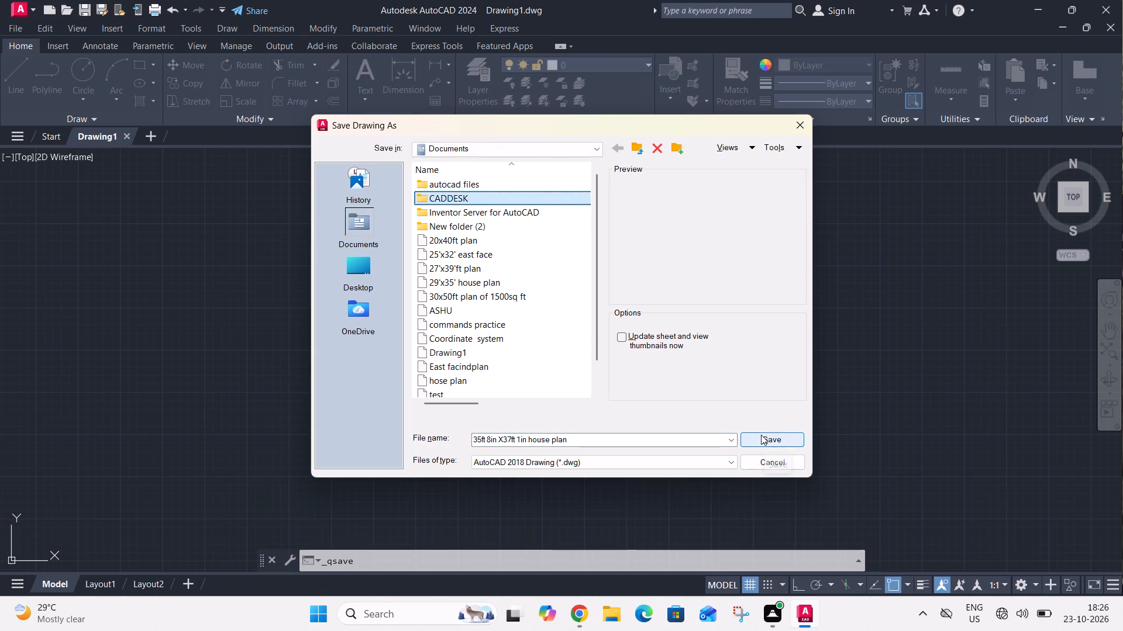
{"action": "double_click", "coordinate": [761, 435]}
{"action": "left_click", "coordinate": [761, 435]}
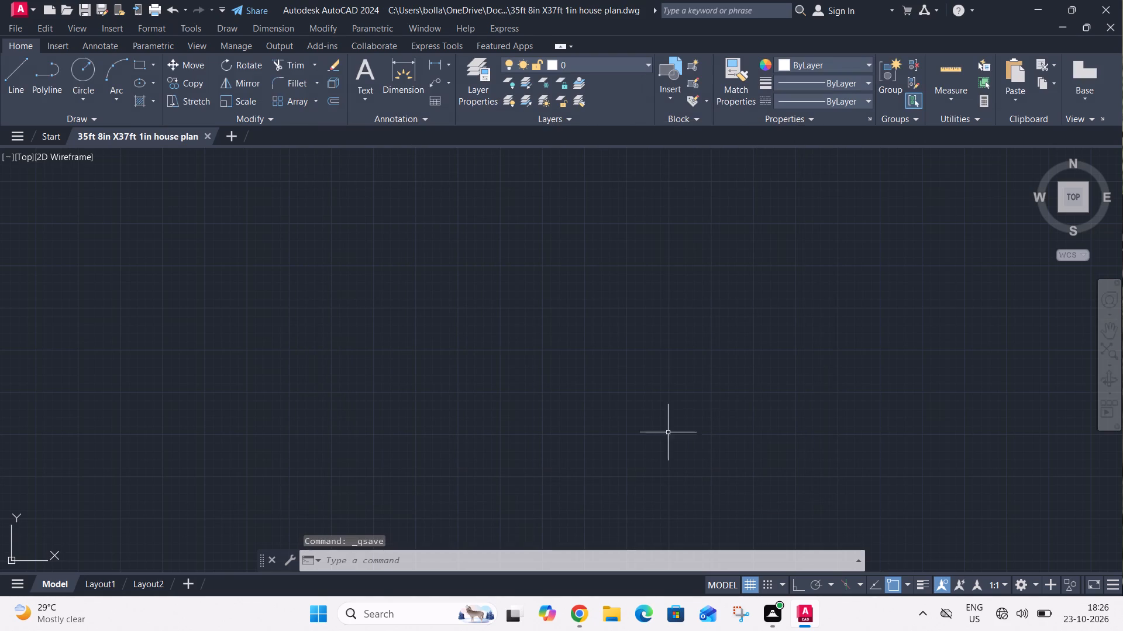
Run the LOGFILEON command.
{"action": "type", "text": "lo"}
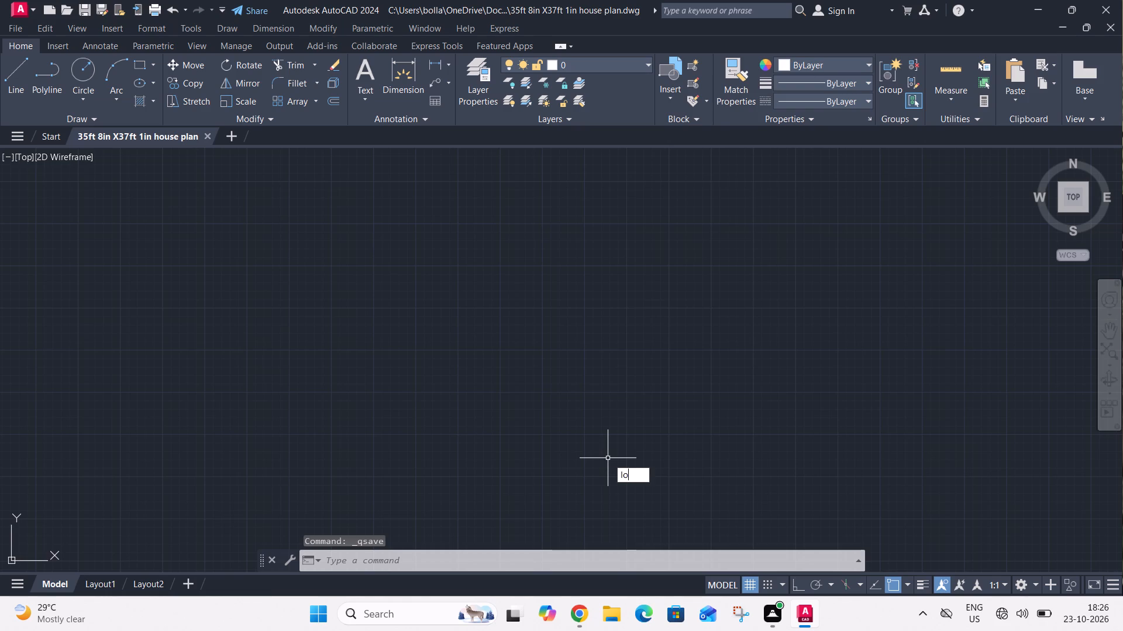
{"action": "left_click", "coordinate": [666, 508]}
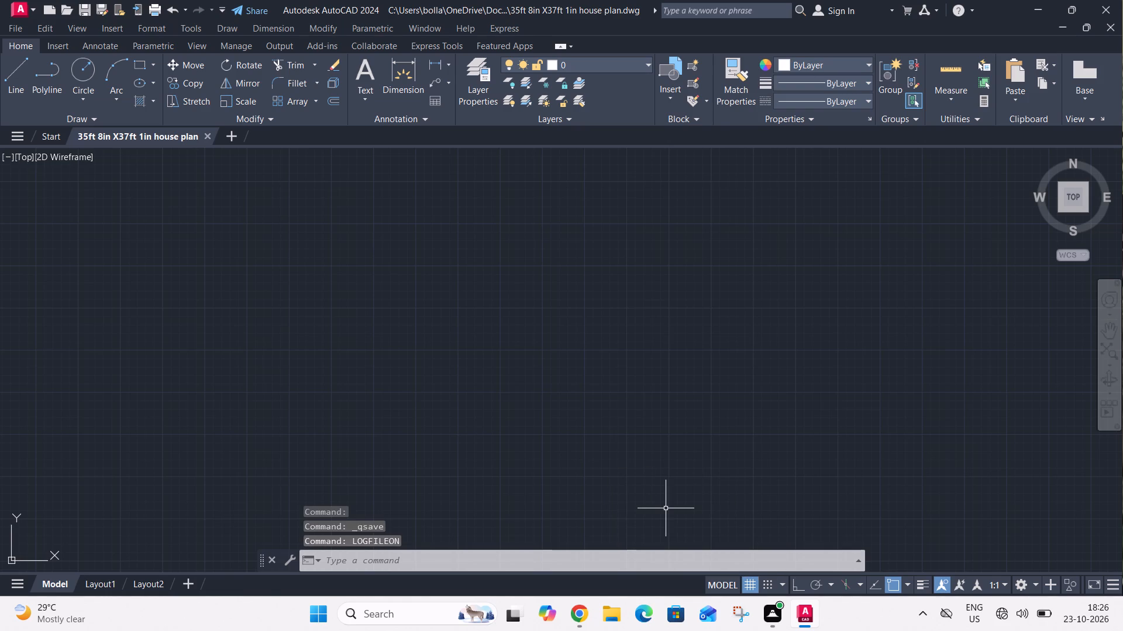
Configure the drawing units with Engineering length type and an insertion scale in Inches.
{"action": "type", "text": "un"}
{"action": "key", "text": "space"}
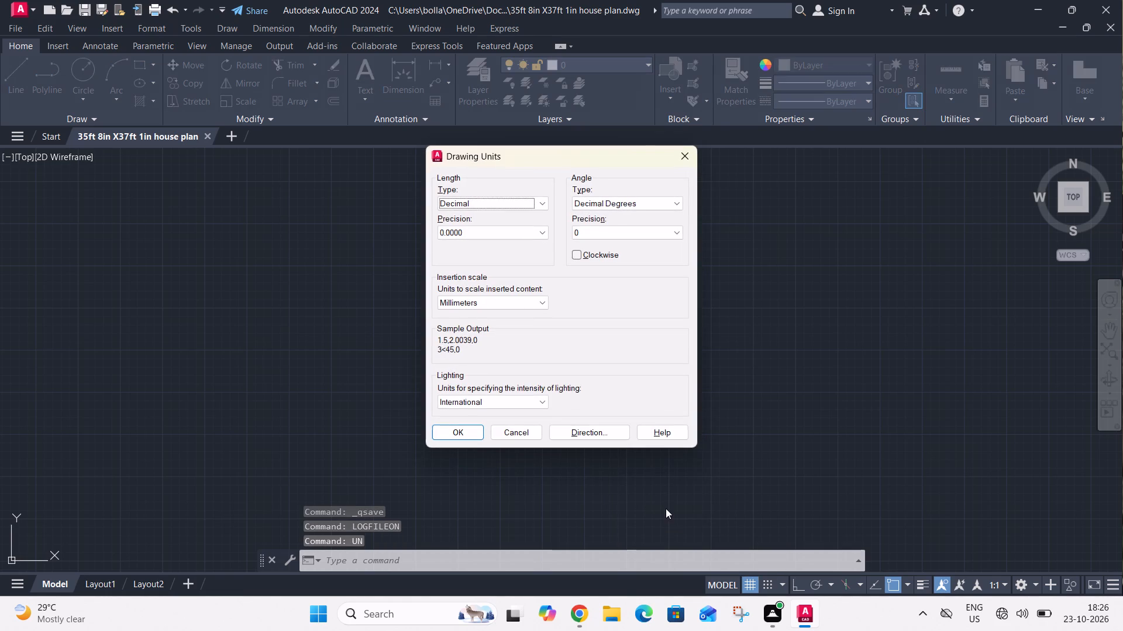
{"action": "left_click", "coordinate": [543, 205]}
{"action": "left_click", "coordinate": [543, 234]}
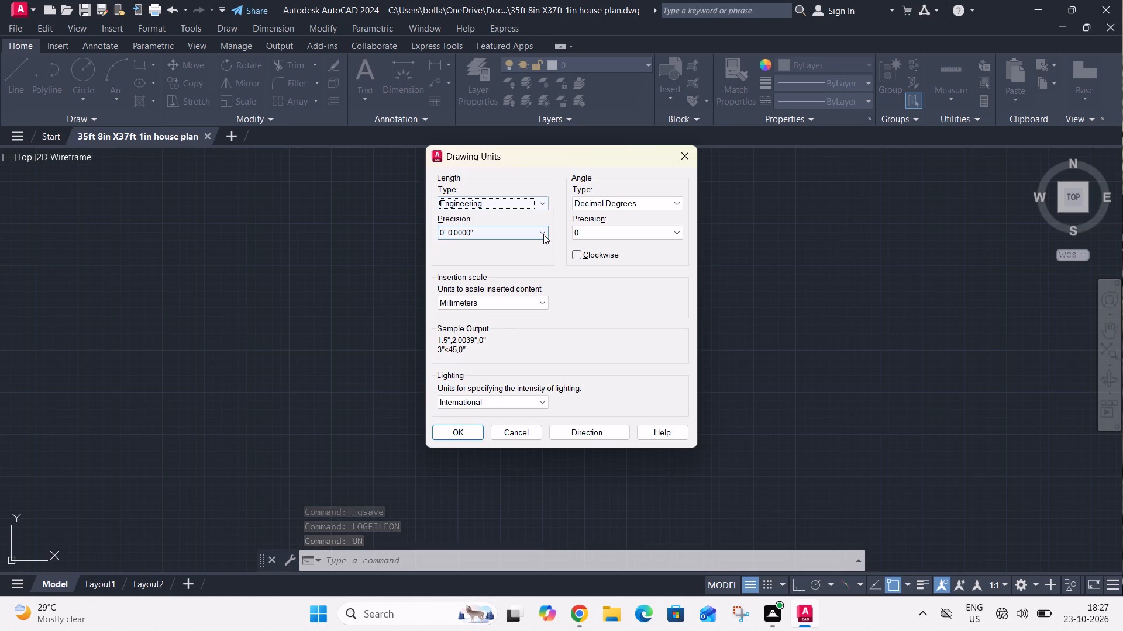
{"action": "left_click", "coordinate": [513, 296]}
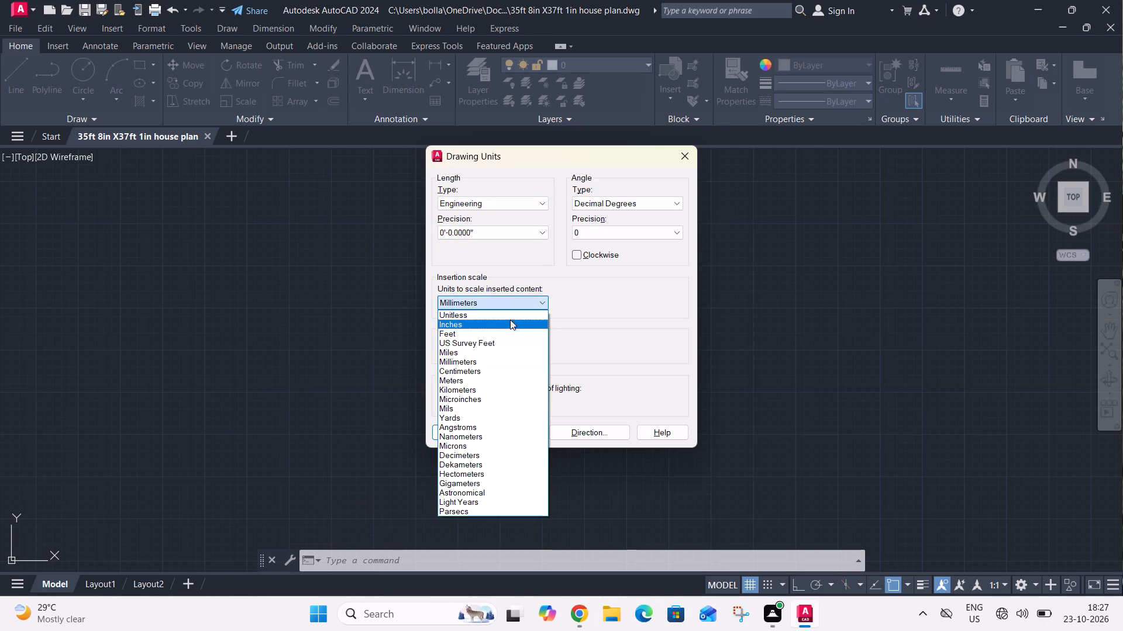
{"action": "left_click", "coordinate": [511, 324]}
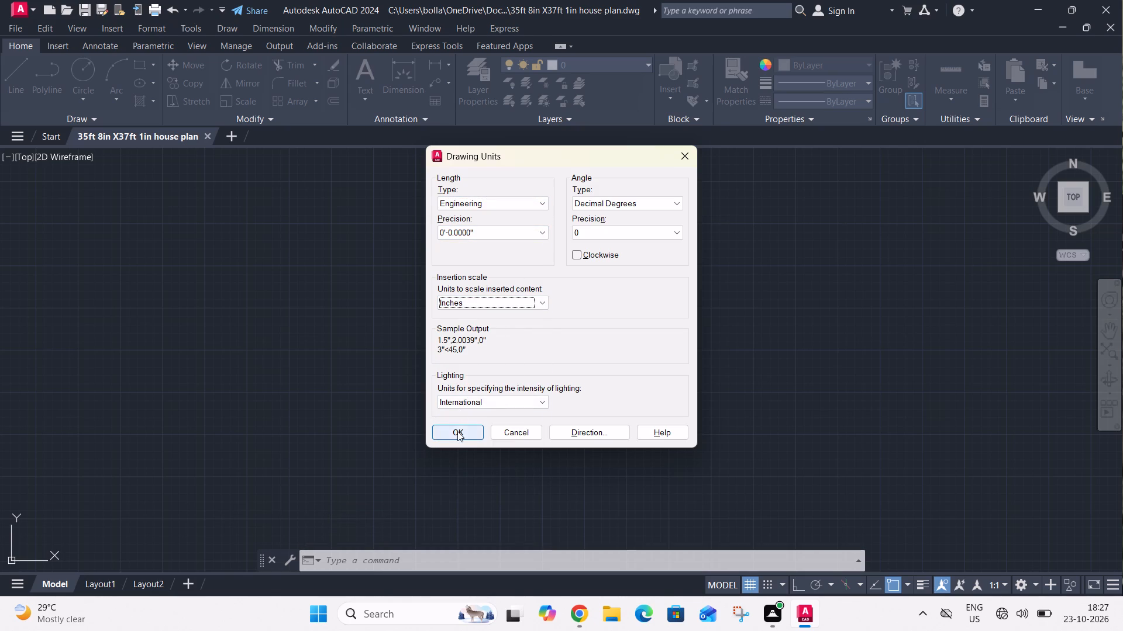
{"action": "left_click", "coordinate": [457, 431]}
Modify the ISO-25 dimension style so its primary linear unit format is Engineering.
{"action": "type", "text": "d"}
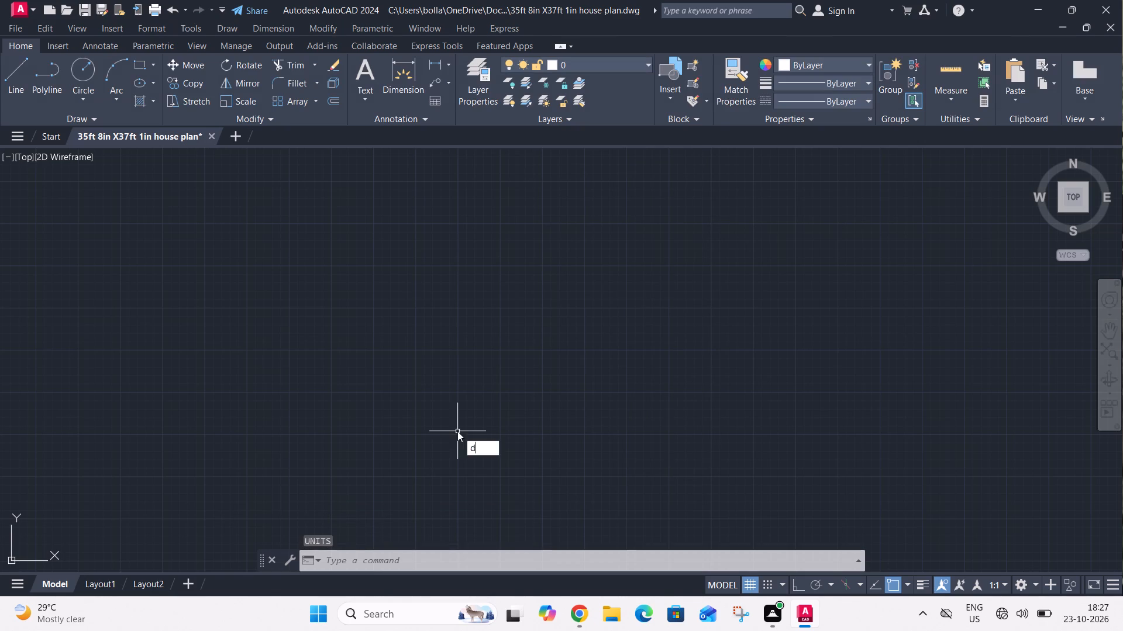
{"action": "key", "text": "space"}
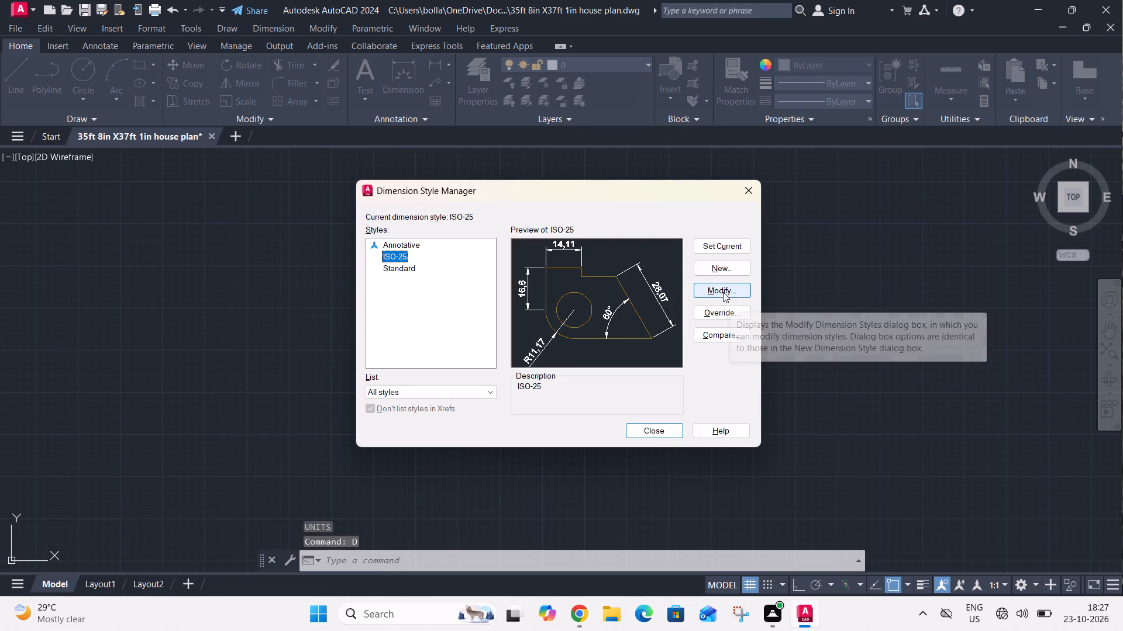
{"action": "left_click", "coordinate": [723, 292]}
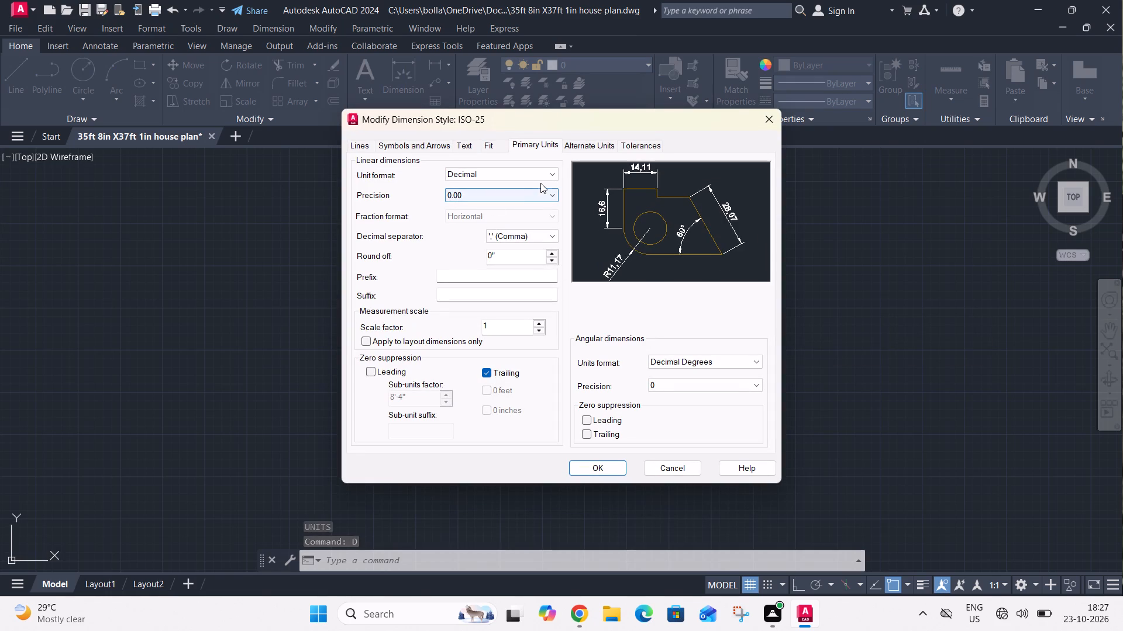
{"action": "left_click", "coordinate": [541, 174]}
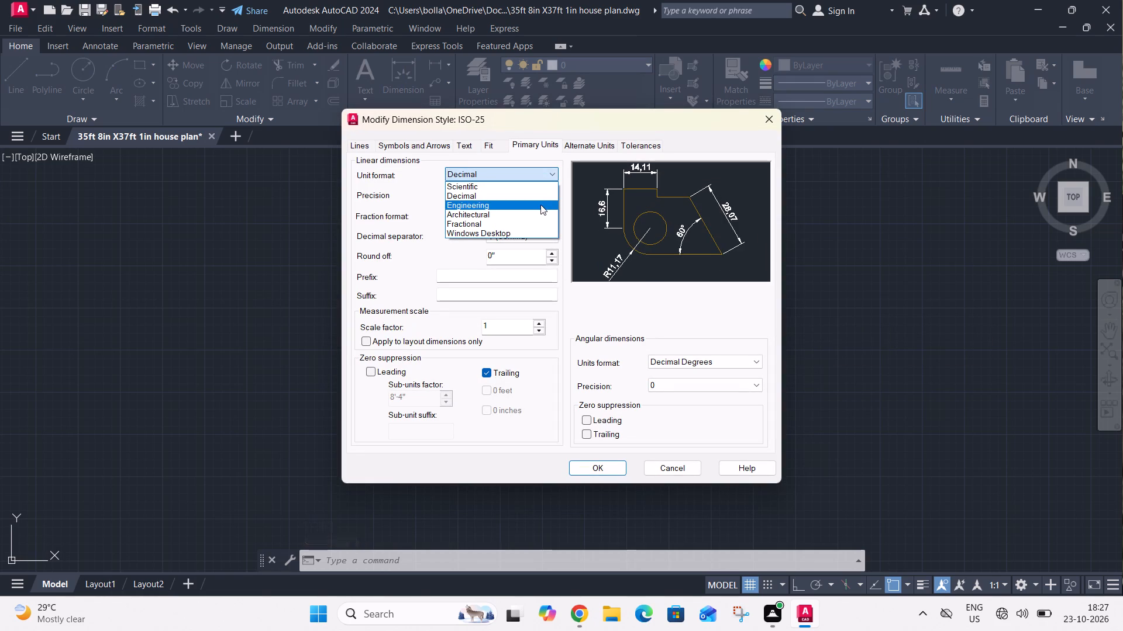
{"action": "left_click", "coordinate": [540, 206]}
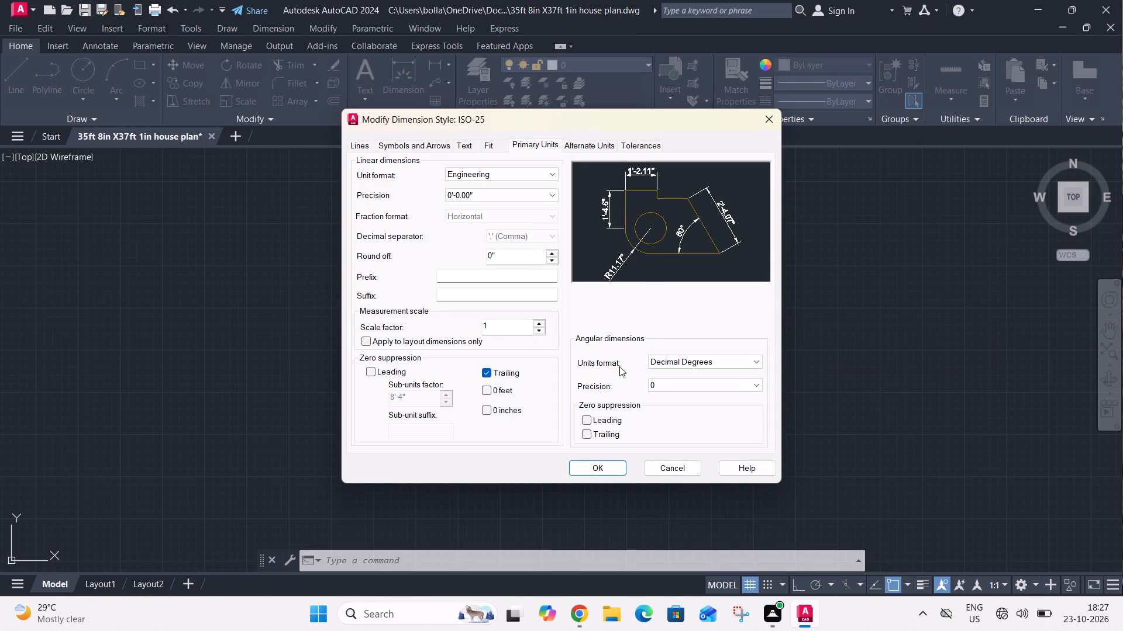
Set the font of the Standard text style used by the ISO-25 dimension text to Eras Bold ITC.
{"action": "left_click", "coordinate": [462, 142]}
{"action": "left_click", "coordinate": [553, 180]}
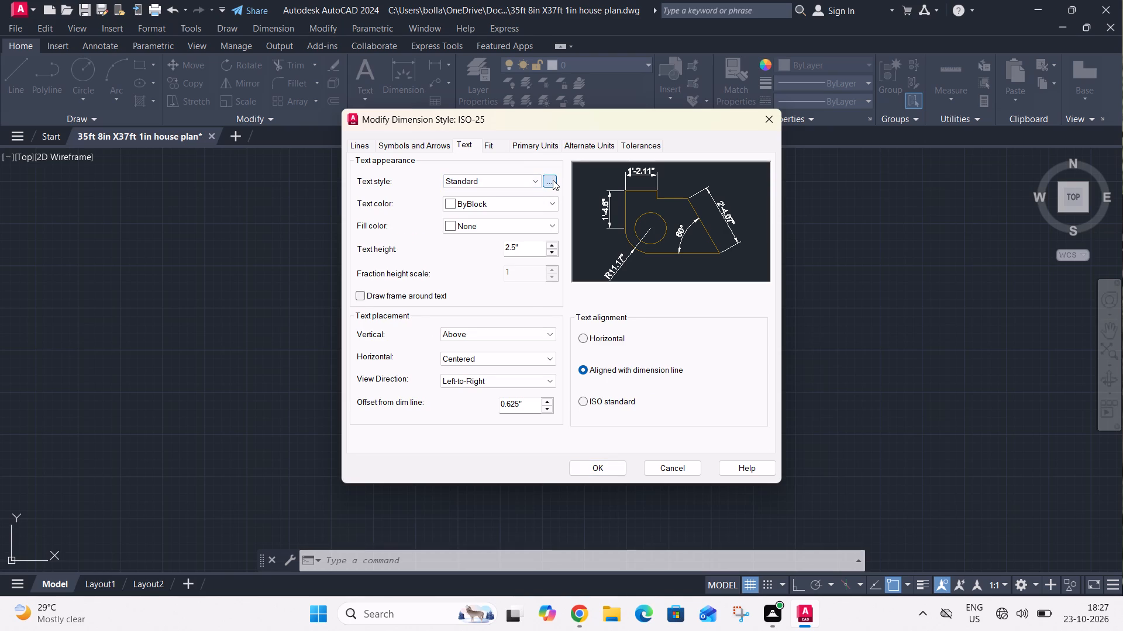
{"action": "left_click", "coordinate": [551, 231]}
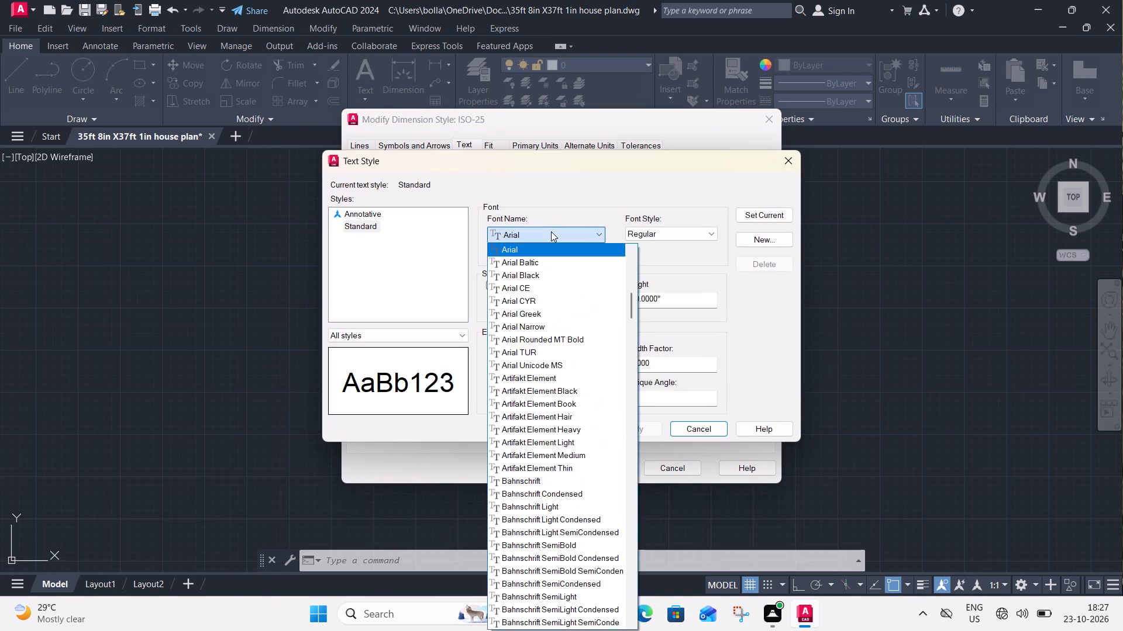
{"action": "double_click", "coordinate": [539, 363]}
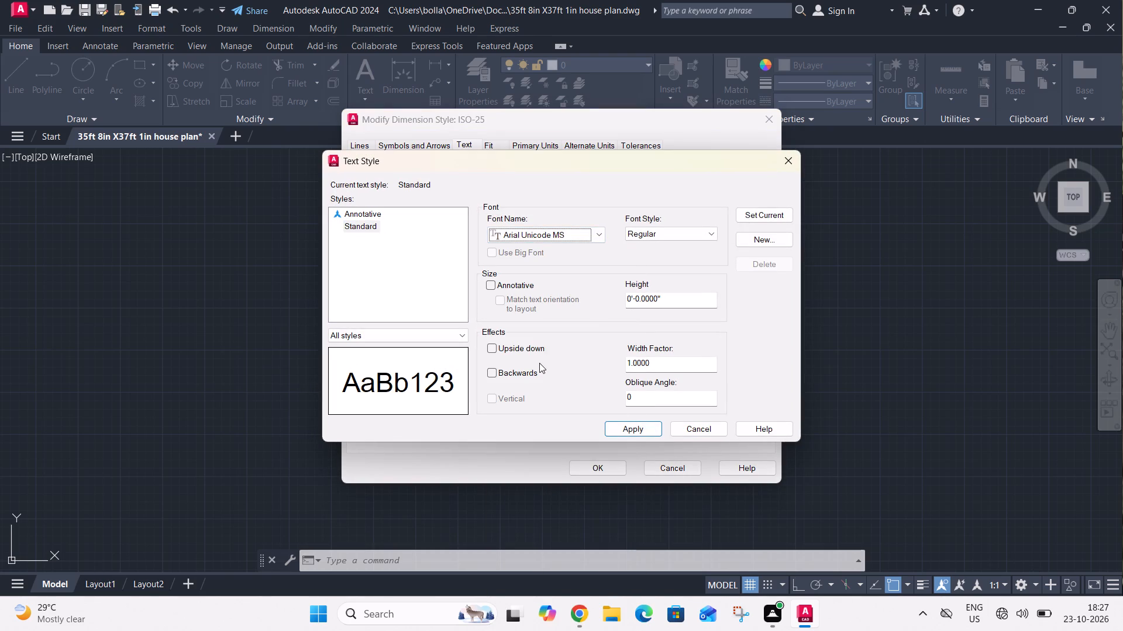
{"action": "left_click", "coordinate": [580, 234]}
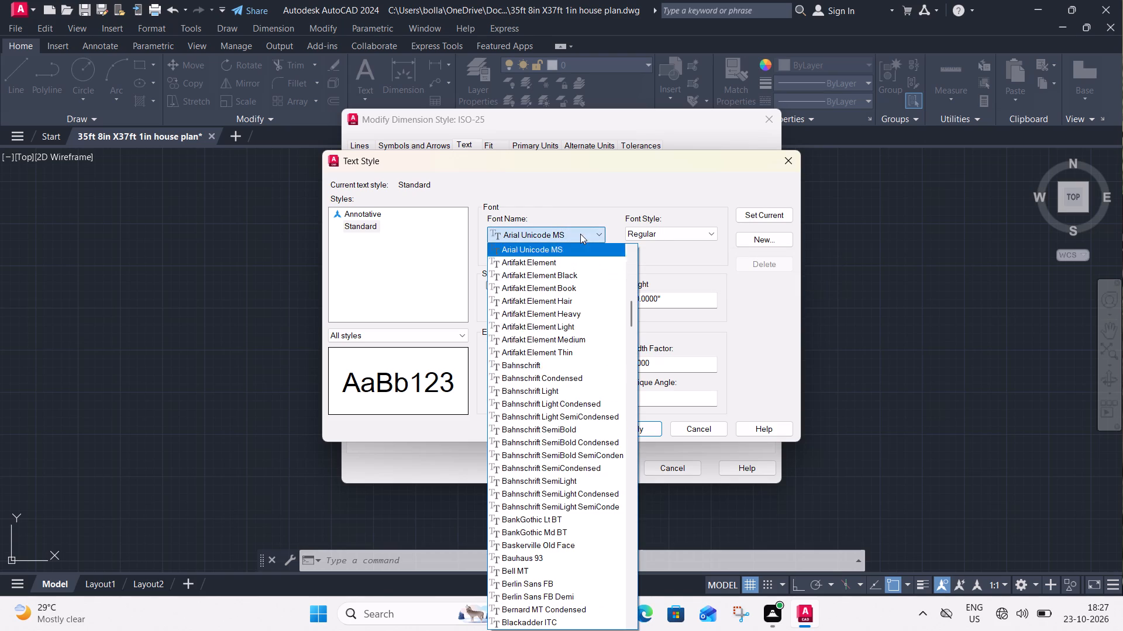
{"action": "left_click", "coordinate": [555, 437]}
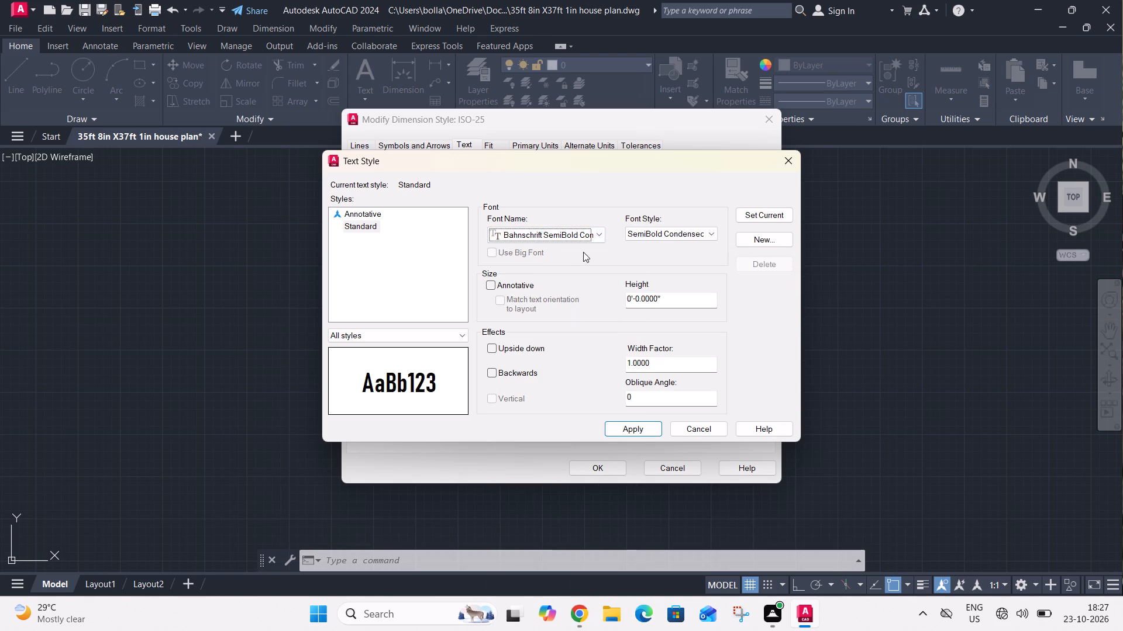
{"action": "left_click", "coordinate": [599, 235]}
{"action": "left_click", "coordinate": [556, 535]}
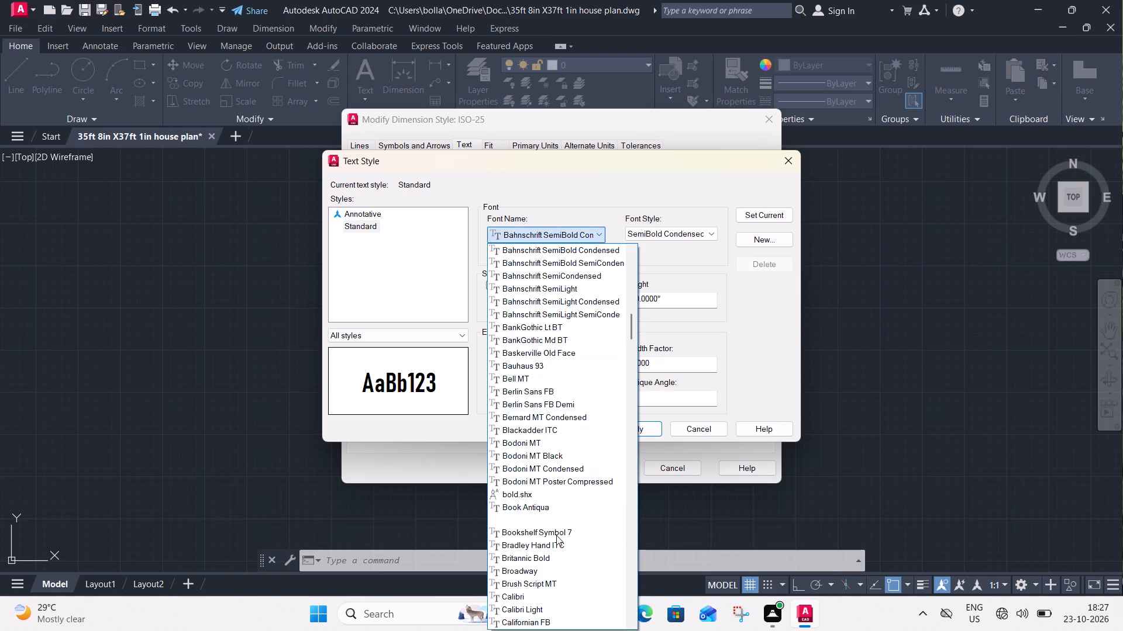
{"action": "left_click", "coordinate": [590, 236]}
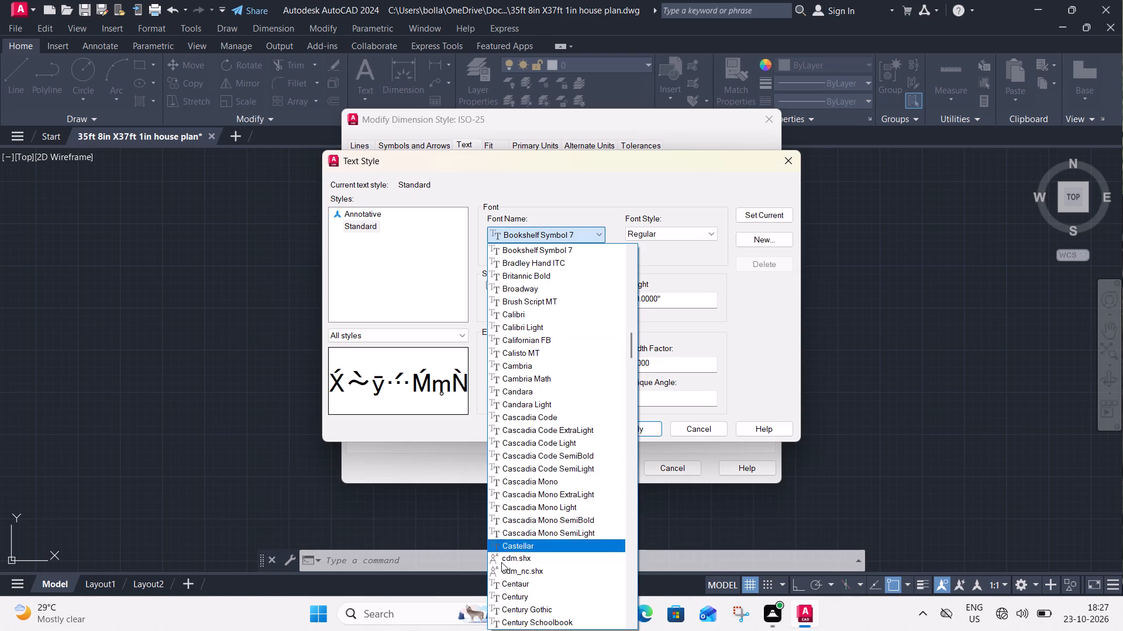
{"action": "left_click", "coordinate": [498, 569]}
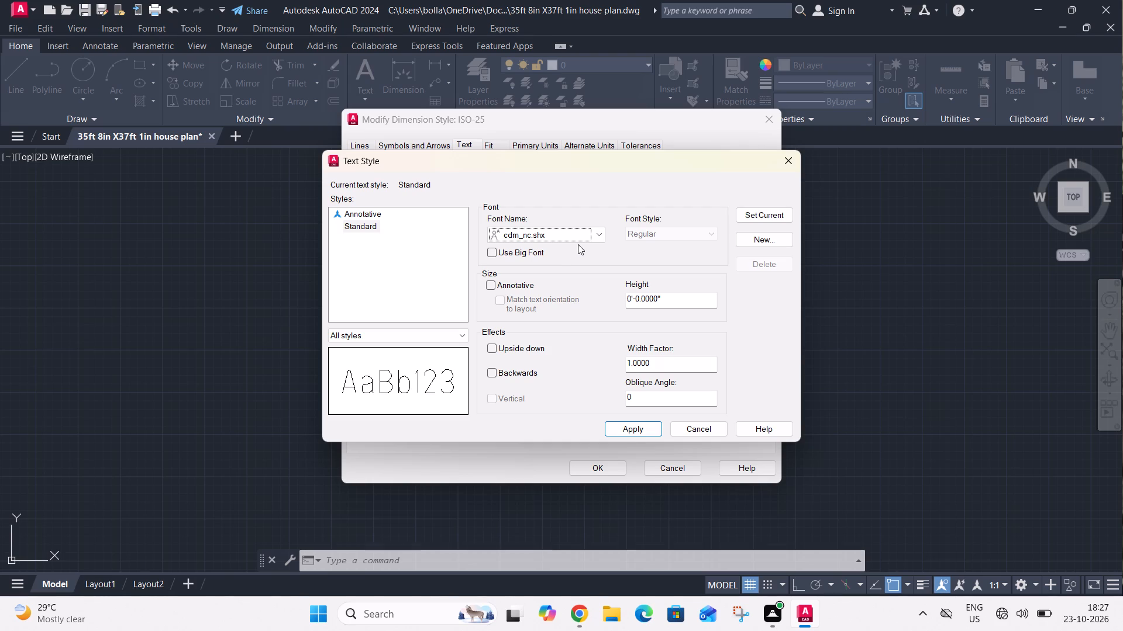
{"action": "left_click_drag", "start_coordinate": [598, 232], "coordinate": [546, 512]}
{"action": "left_click", "coordinate": [546, 512]}
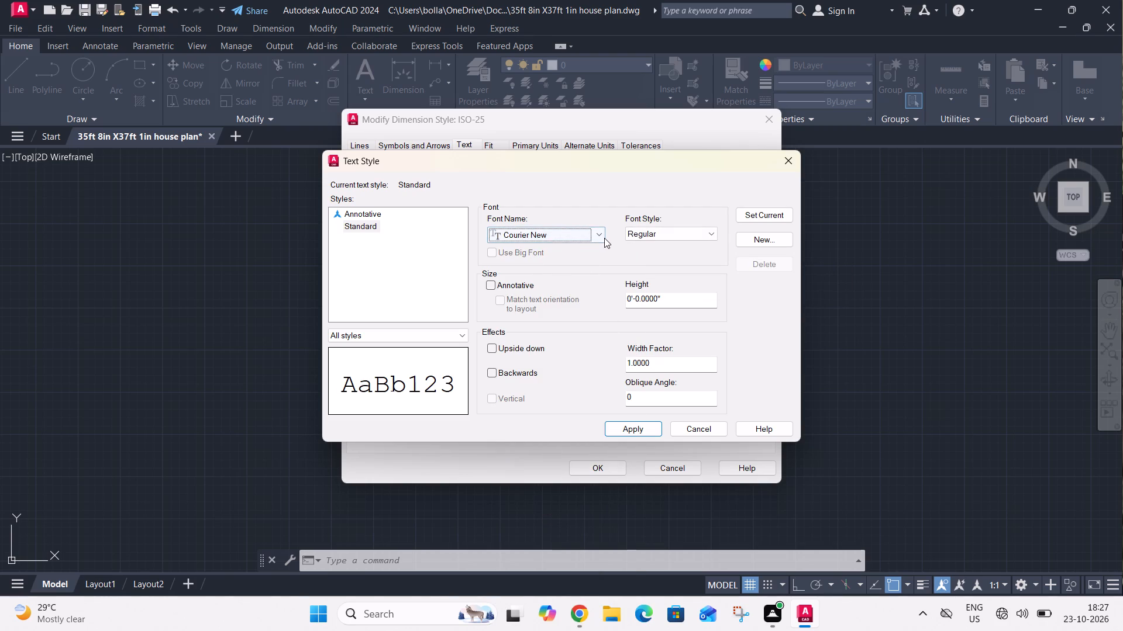
{"action": "left_click", "coordinate": [604, 238]}
{"action": "left_click", "coordinate": [556, 487]}
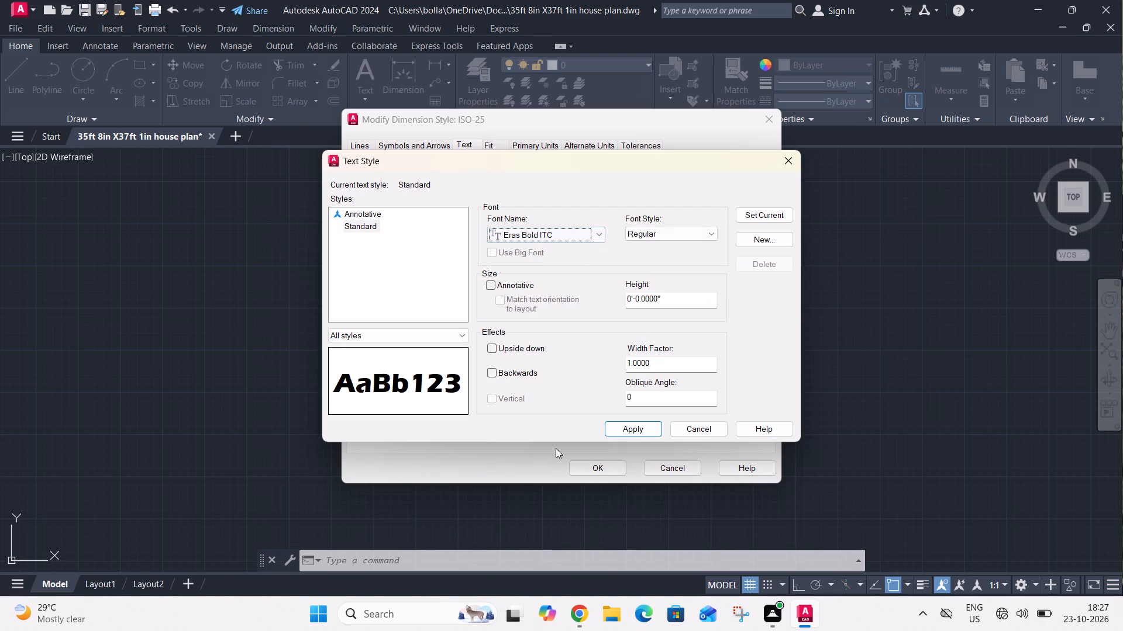
Set the Standard text style's height to 5", make the style current and save its changes.
{"action": "left_click", "coordinate": [677, 306]}
{"action": "key", "text": "BackSpace"}
{"action": "key", "text": "BackSpace"}
{"action": "key", "text": "BackSpace"}
{"action": "key", "text": "BackSpace"}
{"action": "key", "text": "BackSpace"}
{"action": "key", "text": "BackSpace"}
{"action": "key", "text": "BackSpace"}
{"action": "key", "text": "BackSpace"}
{"action": "key", "text": "BackSpace"}
{"action": "key", "text": "BackSpace"}
{"action": "key", "text": "BackSpace"}
{"action": "key", "text": "BackSpace"}
{"action": "key", "text": "BackSpace"}
{"action": "key", "text": "BackSpace"}
{"action": "key", "text": "BackSpace"}
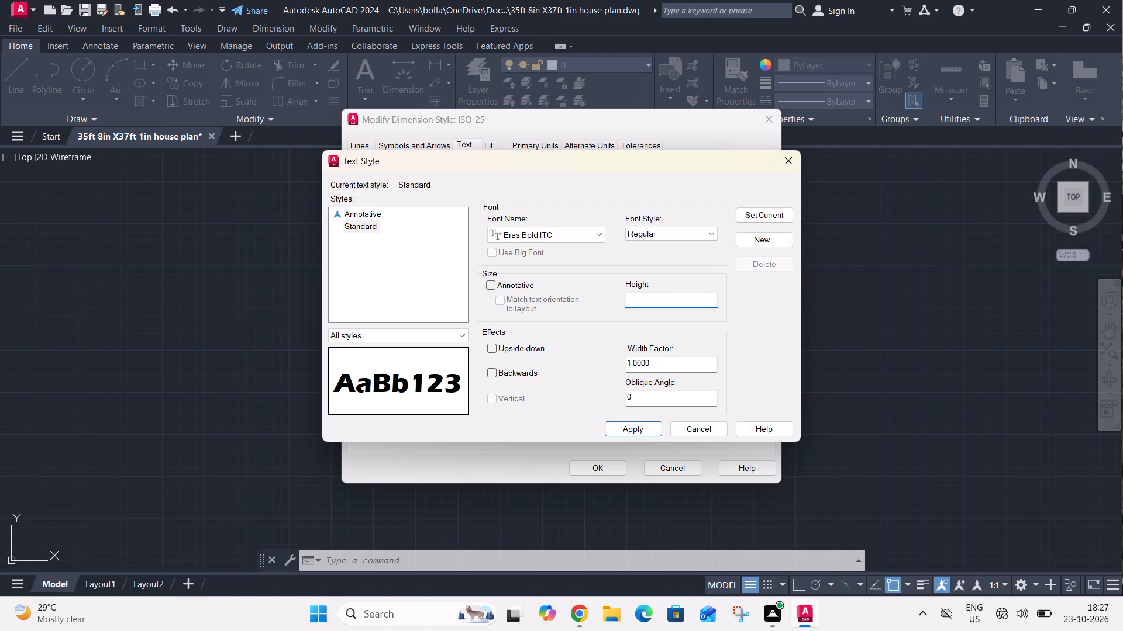
{"action": "type", "text": "5\""}
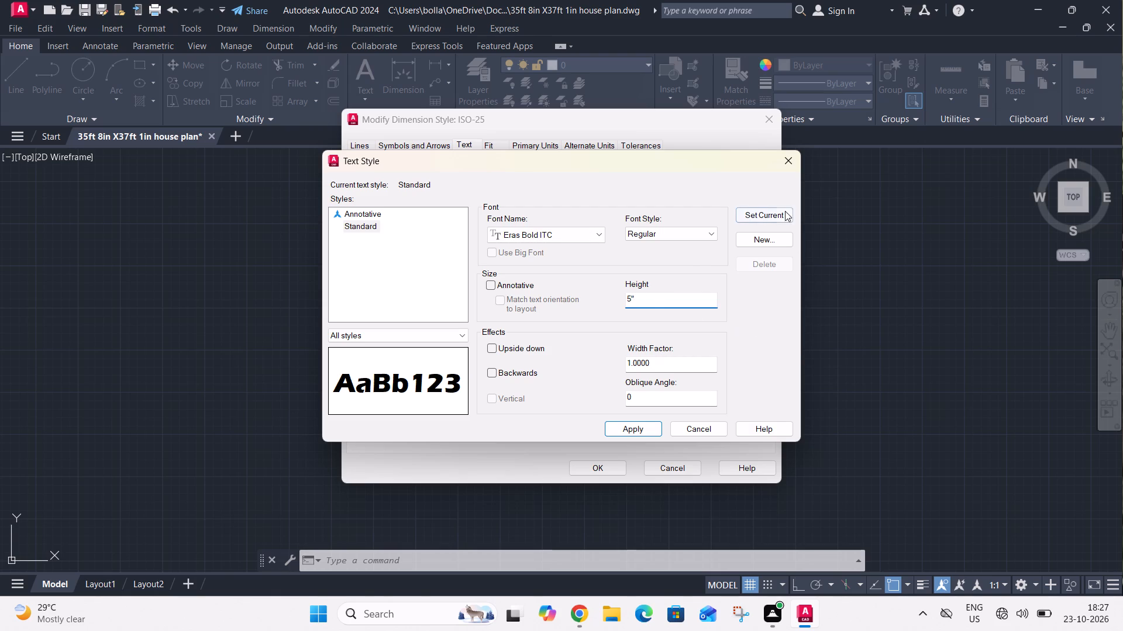
{"action": "left_click", "coordinate": [783, 207]}
{"action": "left_click", "coordinate": [564, 334]}
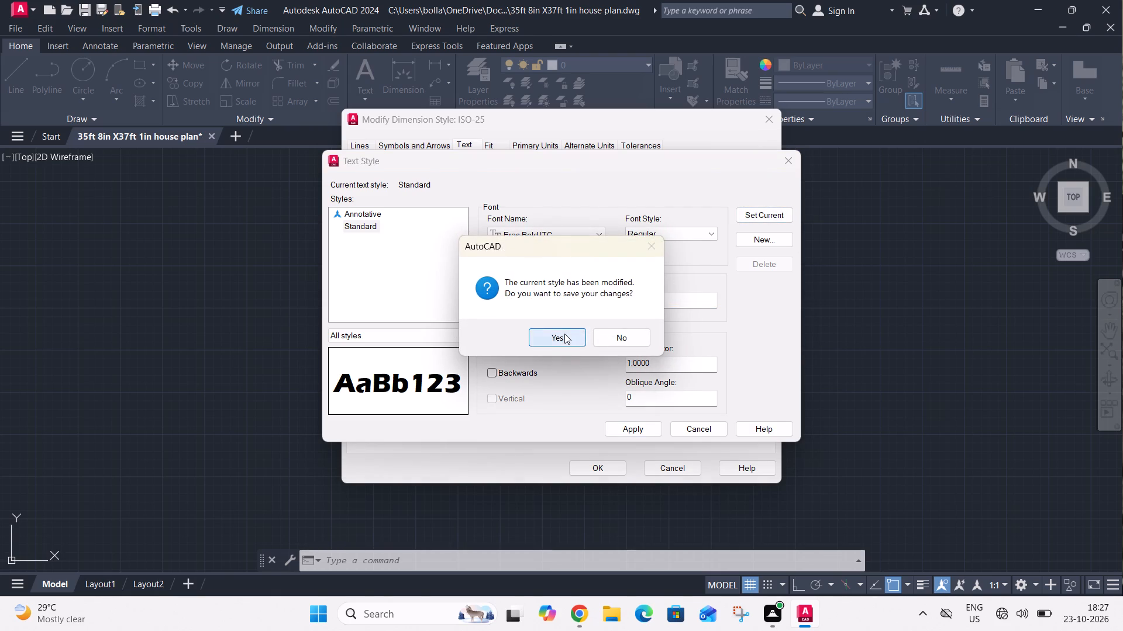
{"action": "left_click", "coordinate": [693, 426]}
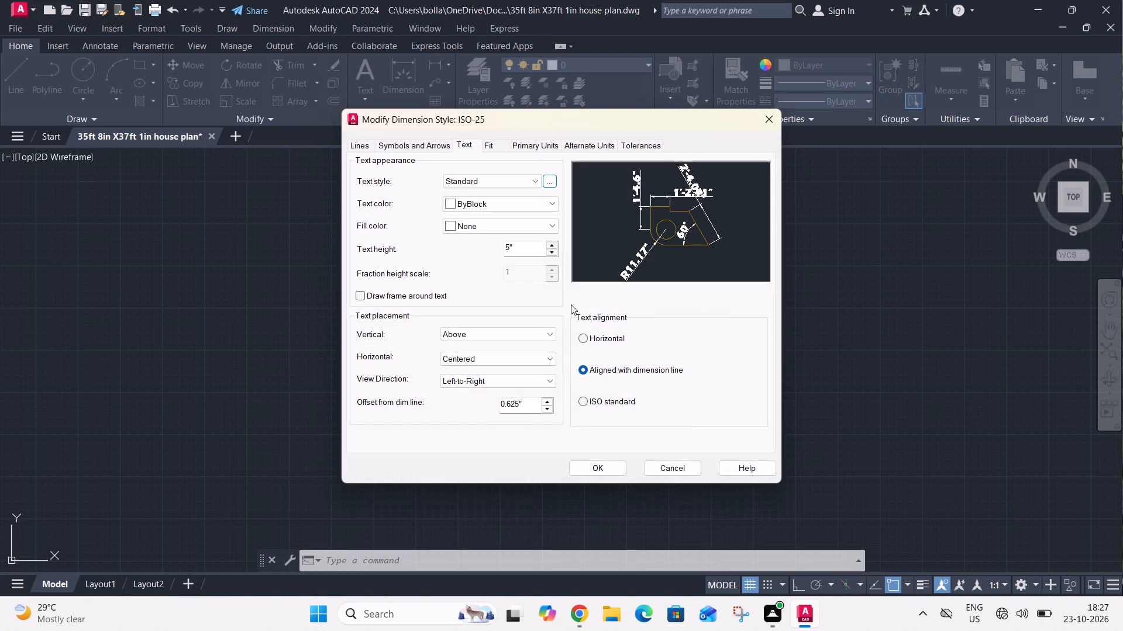
Accept the ISO-25 dimension style modifications and set ISO-25 as the current dimension style.
{"action": "left_click", "coordinate": [540, 147]}
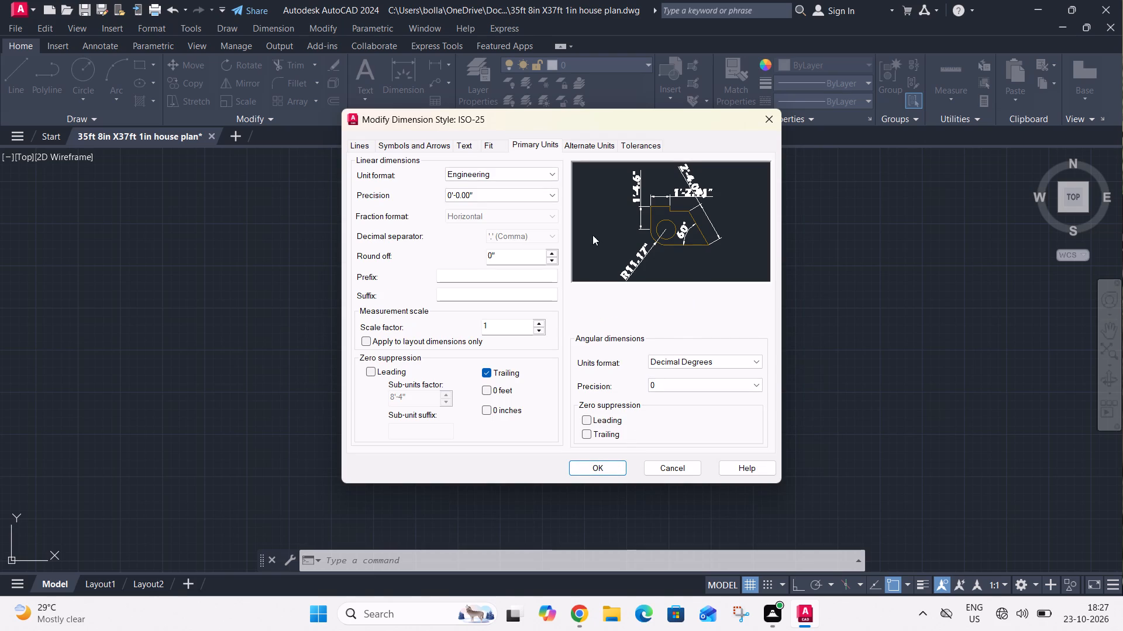
{"action": "left_click", "coordinate": [600, 459]}
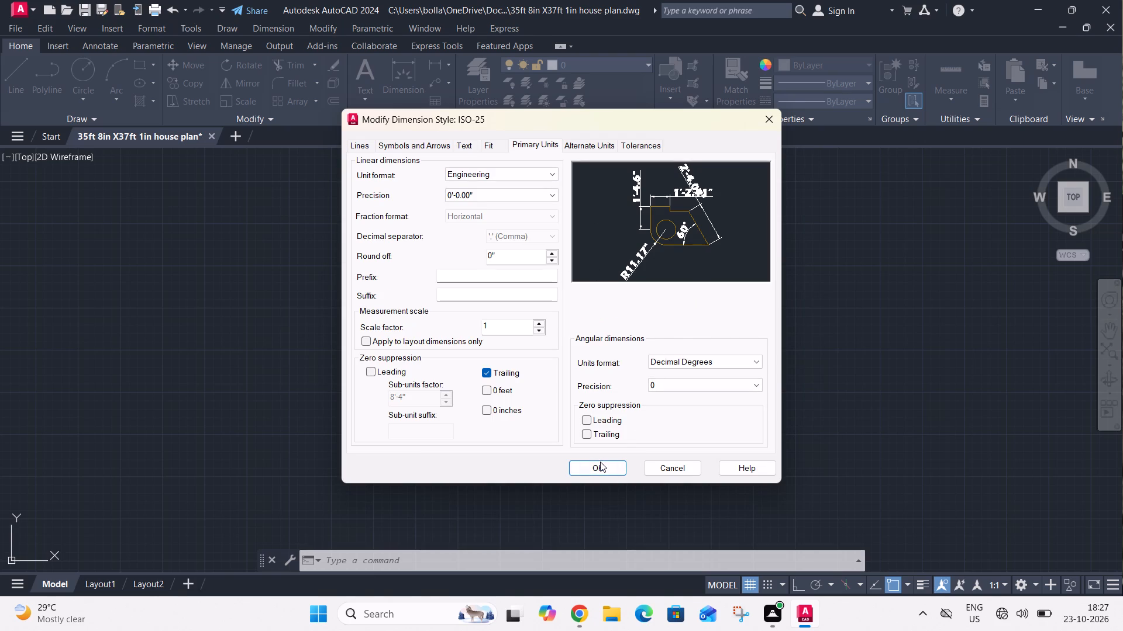
{"action": "left_click", "coordinate": [600, 463]}
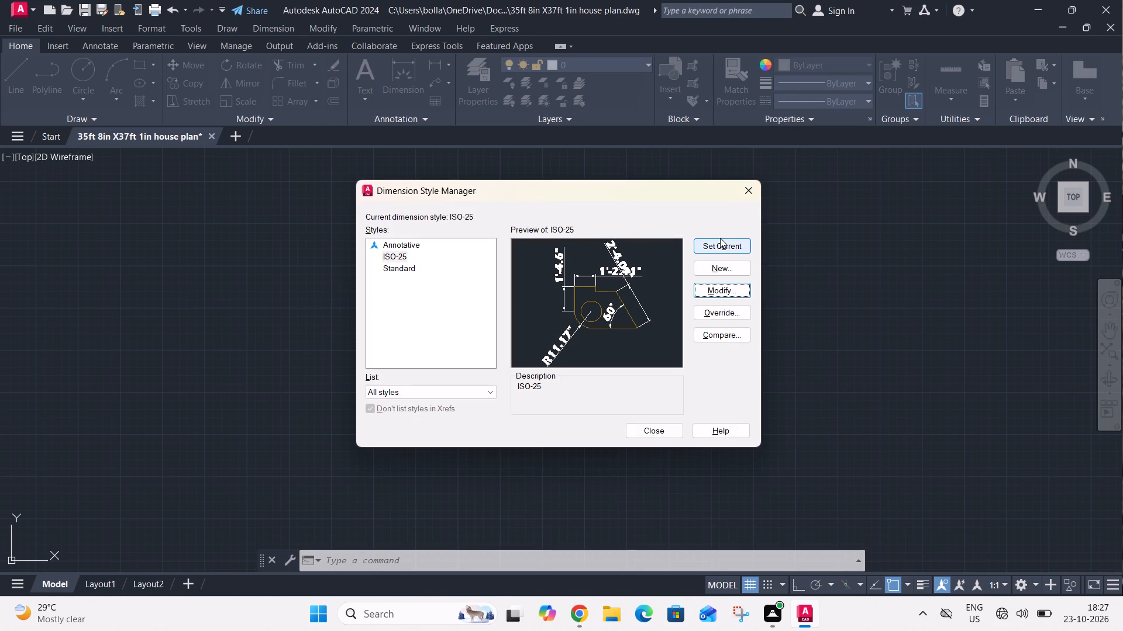
{"action": "left_click", "coordinate": [720, 240]}
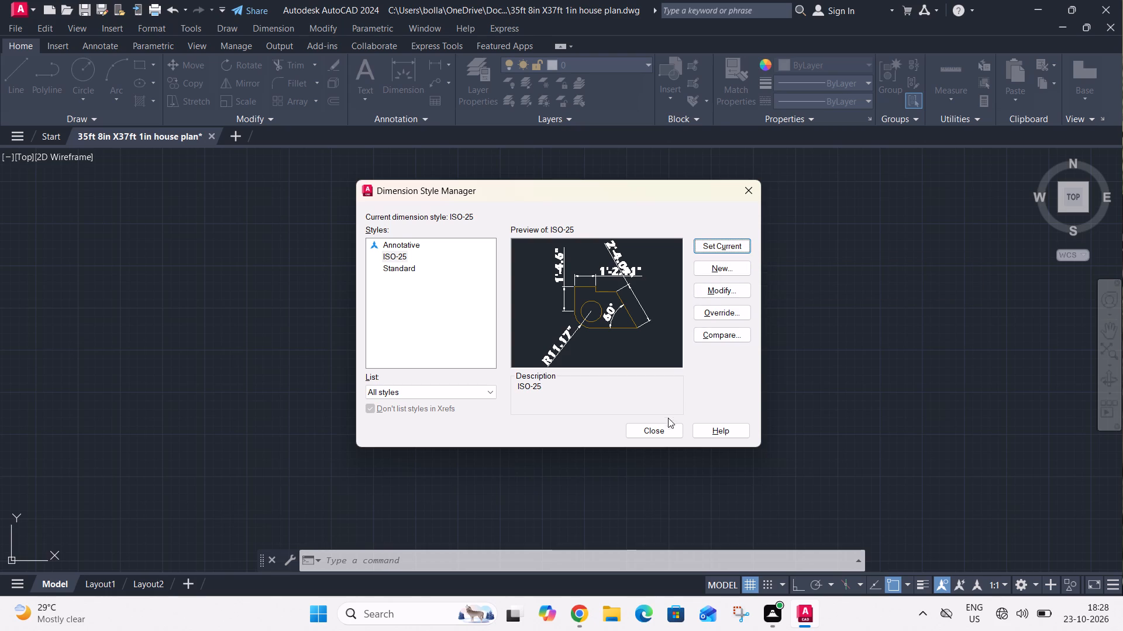
{"action": "left_click", "coordinate": [655, 434]}
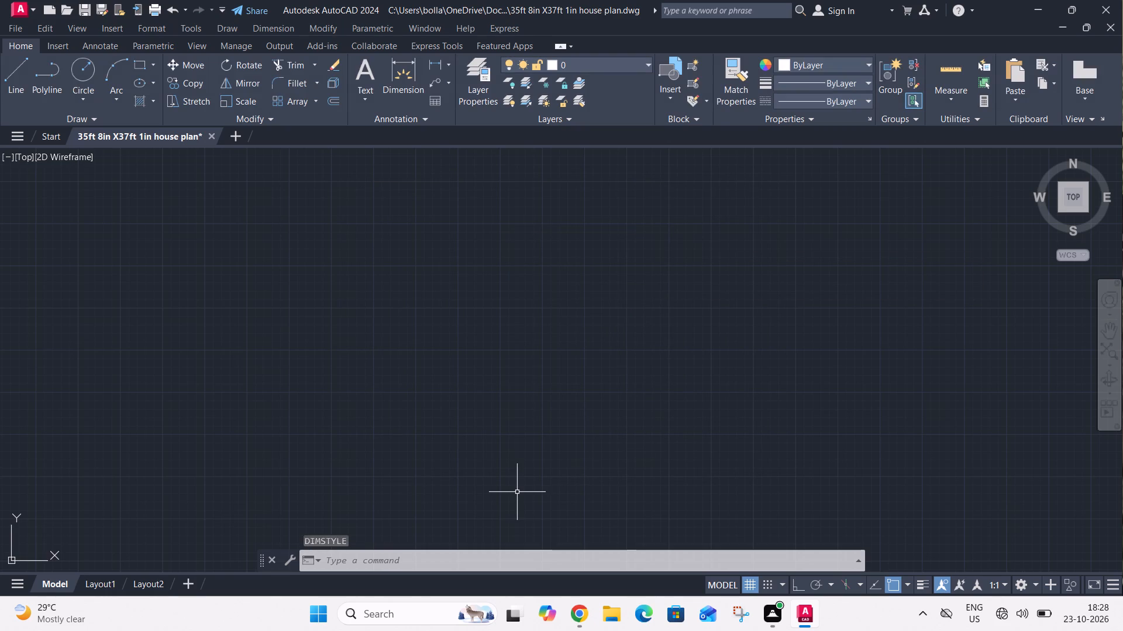
Draw a 35'8" wide by 37'1" high rectangle as the outer boundary of the house plan.
{"action": "type", "text": "rec"}
{"action": "key", "text": "space"}
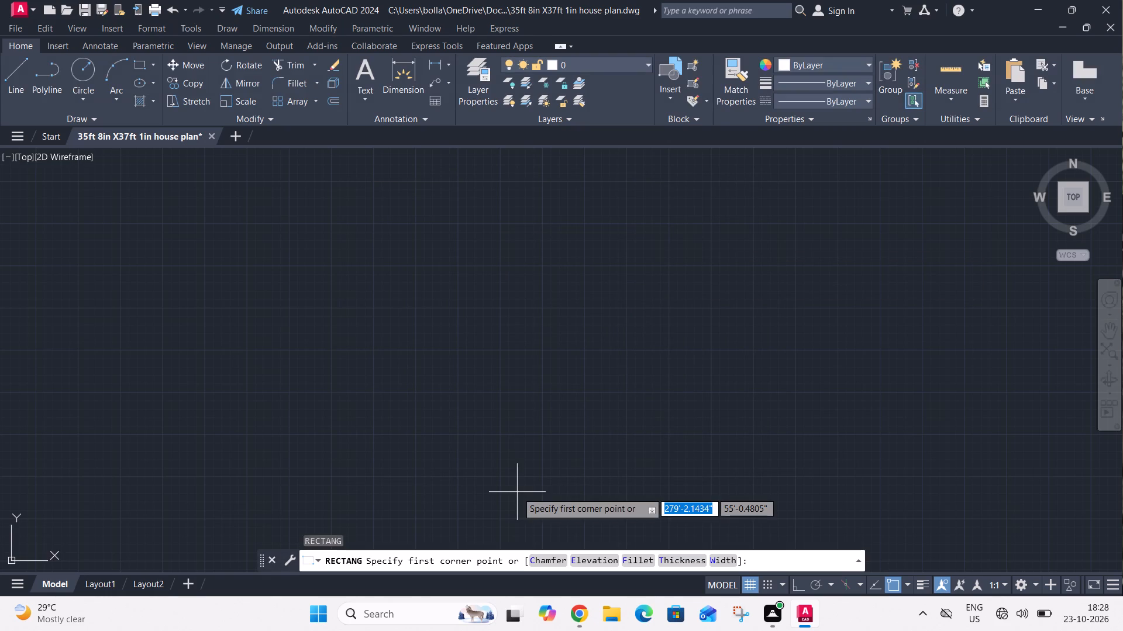
{"action": "left_click_drag", "start_coordinate": [453, 221], "coordinate": [647, 455]}
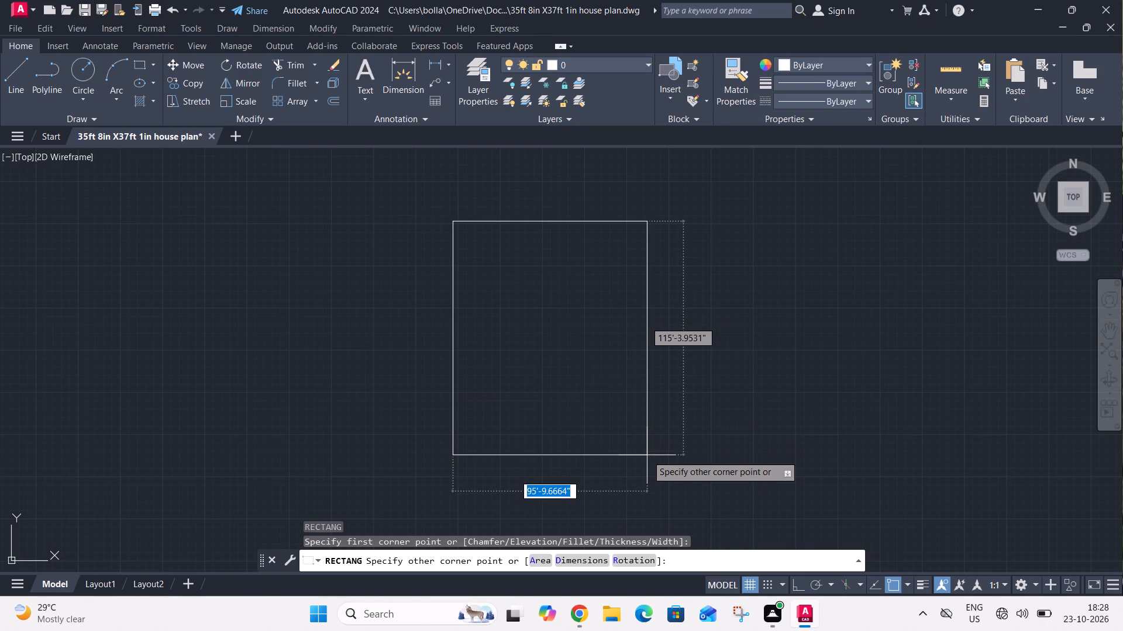
{"action": "type", "text": "35'8\""}
{"action": "key", "text": "Tab"}
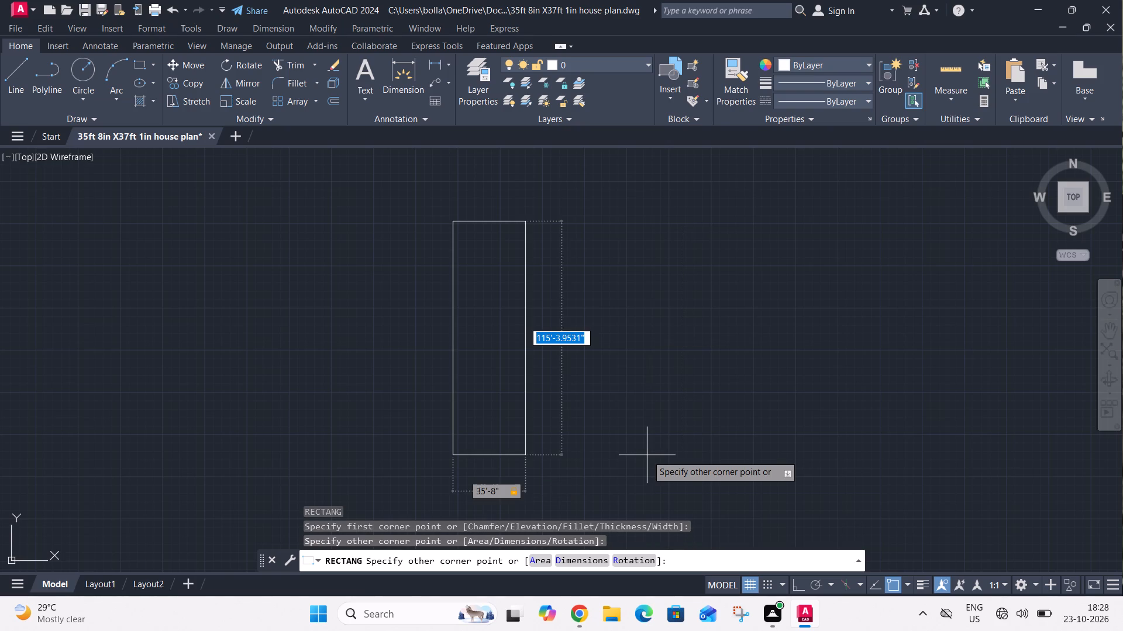
{"action": "type", "text": "37'1\""}
{"action": "key", "text": "Return"}
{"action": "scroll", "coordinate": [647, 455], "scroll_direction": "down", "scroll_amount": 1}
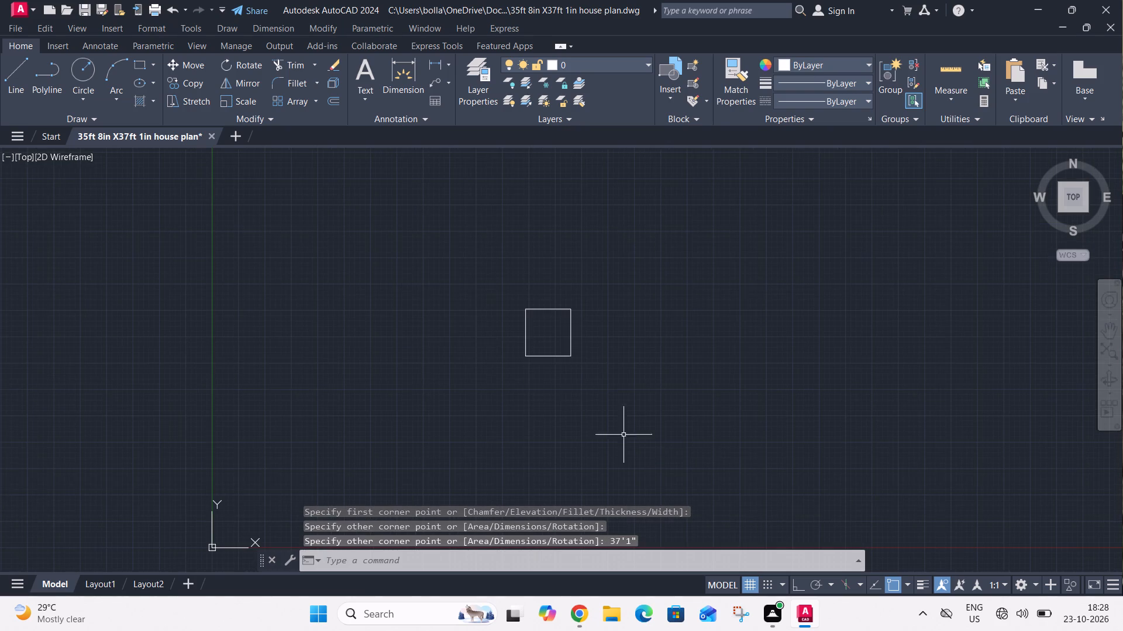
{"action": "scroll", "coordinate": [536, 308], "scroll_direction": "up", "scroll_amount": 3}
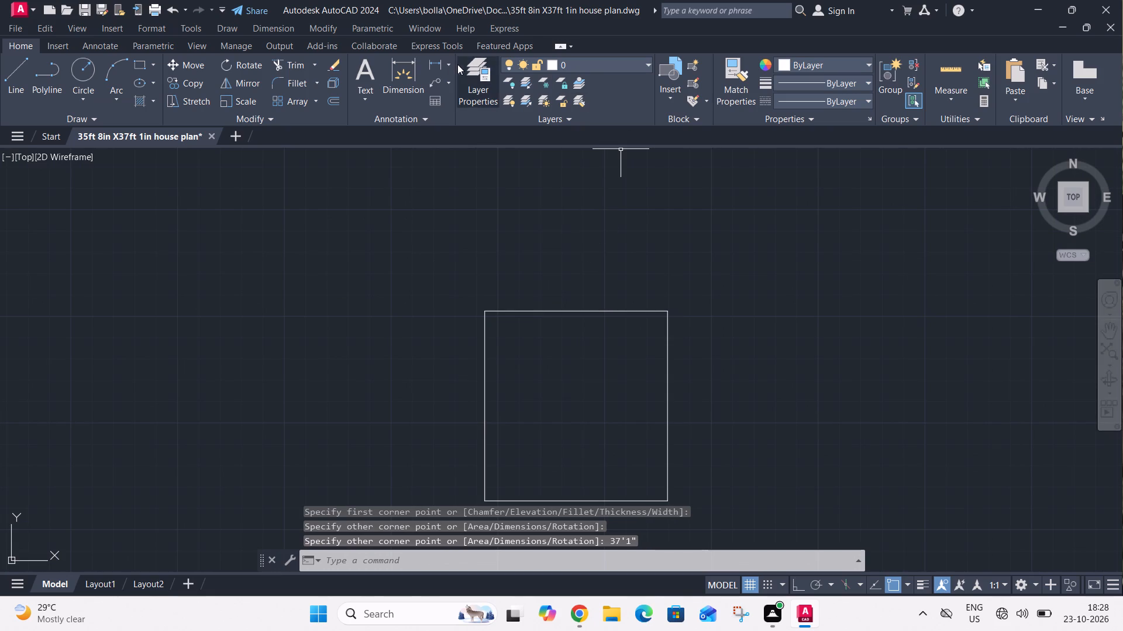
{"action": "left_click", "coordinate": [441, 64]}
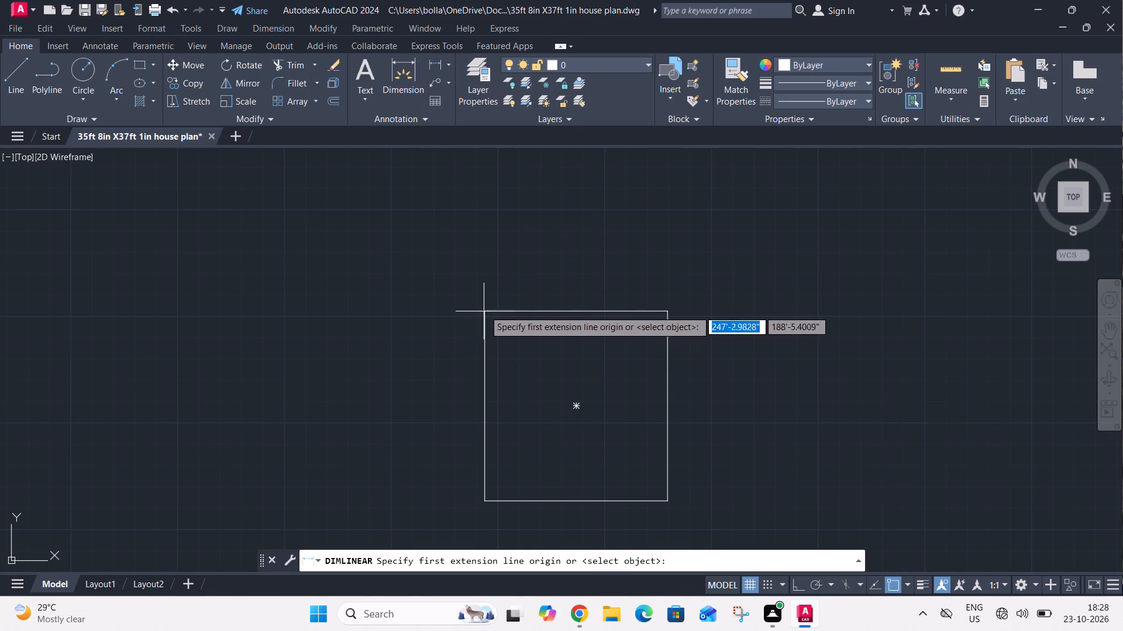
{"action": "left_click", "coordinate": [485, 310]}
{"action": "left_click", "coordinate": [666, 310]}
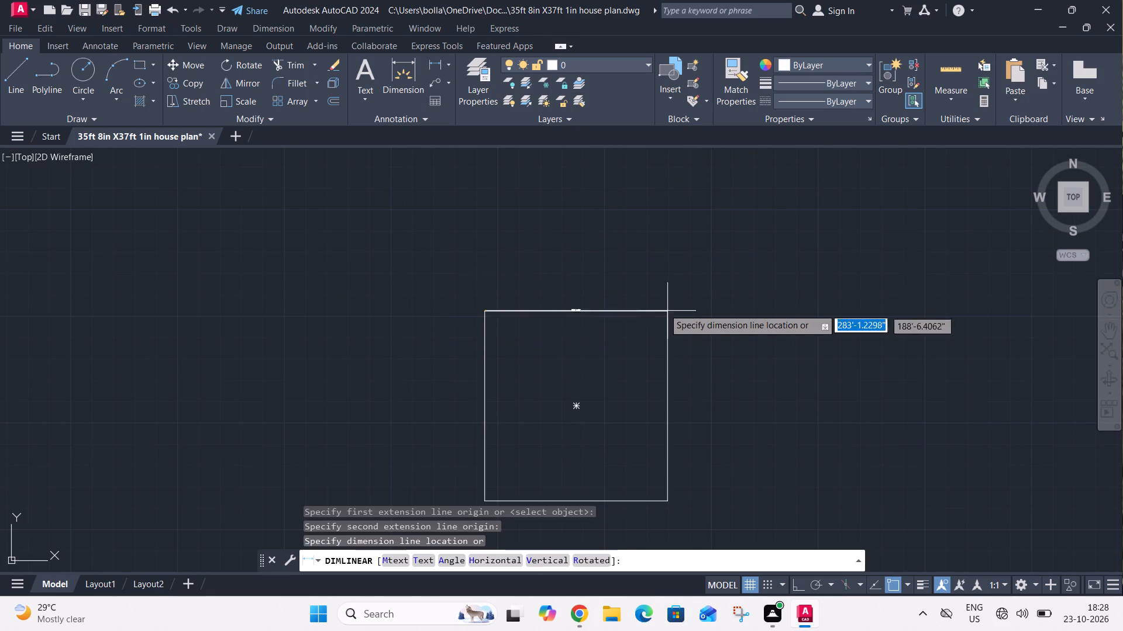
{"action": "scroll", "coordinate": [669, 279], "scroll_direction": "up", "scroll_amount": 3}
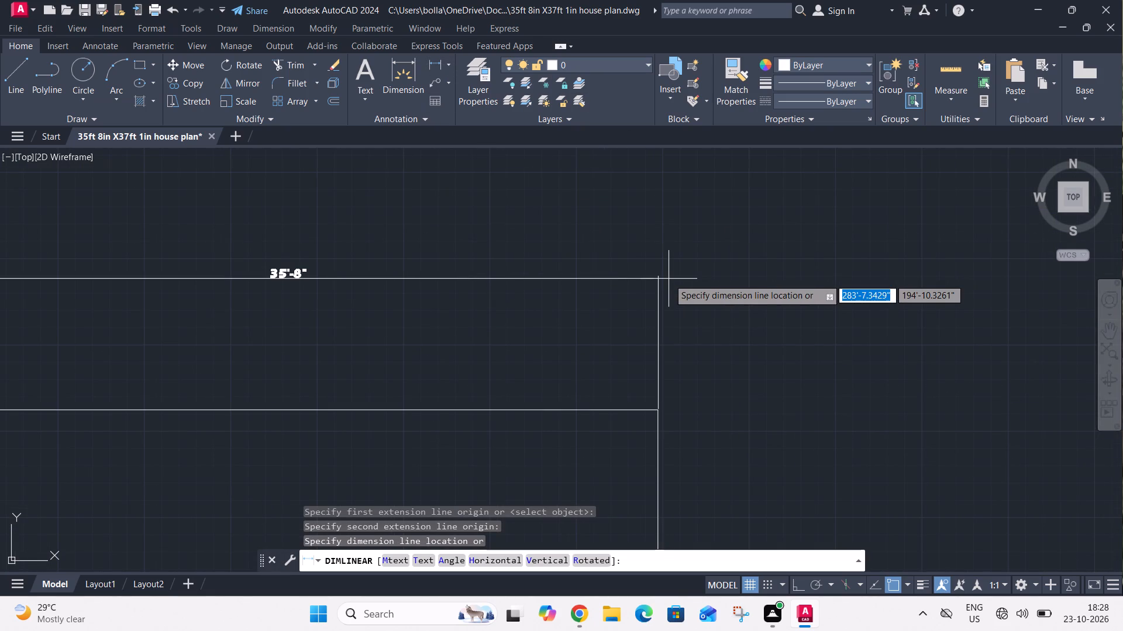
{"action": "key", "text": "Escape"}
Offset the outer boundary rectangle 9" inward to form the exterior wall thickness.
{"action": "scroll", "coordinate": [669, 279], "scroll_direction": "down", "scroll_amount": 3}
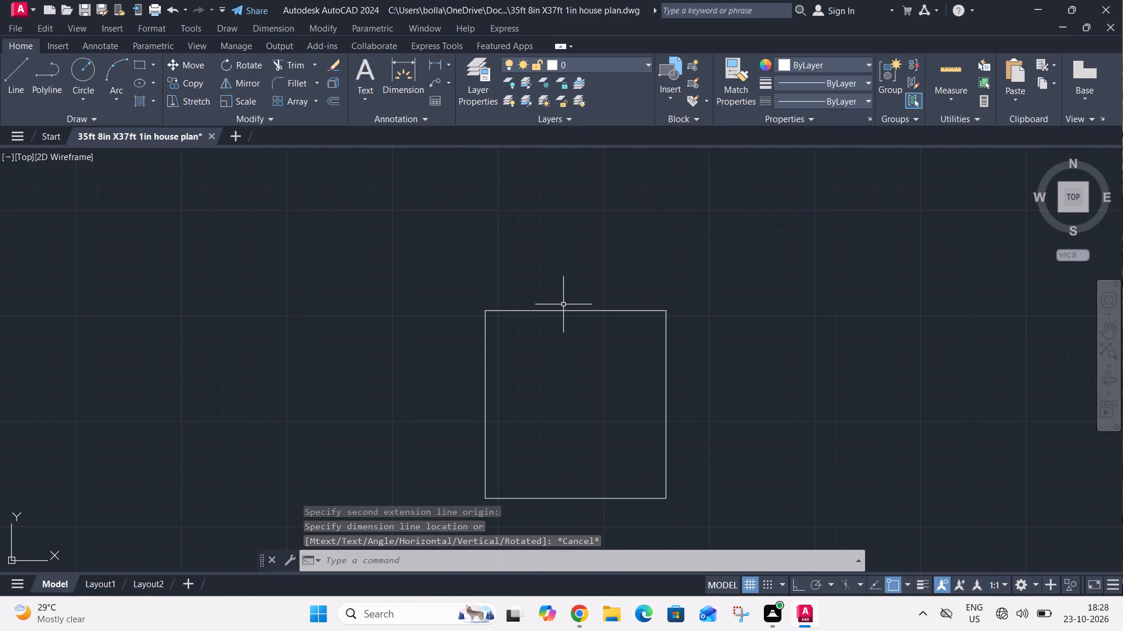
{"action": "key", "text": "o"}
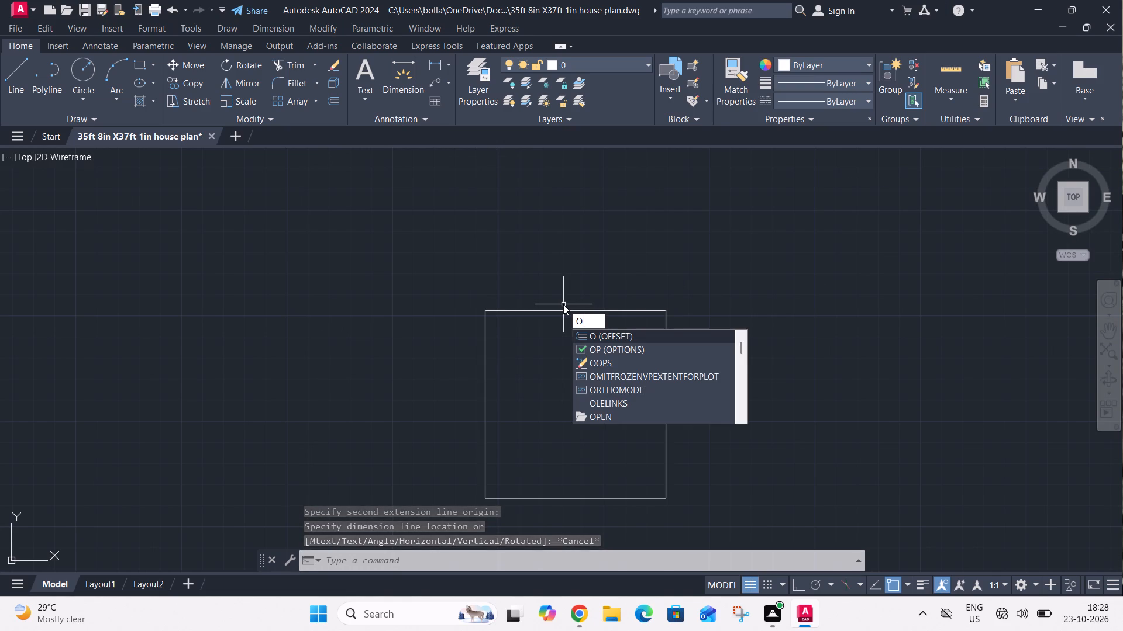
{"action": "key", "text": "space"}
{"action": "key", "text": "9"}
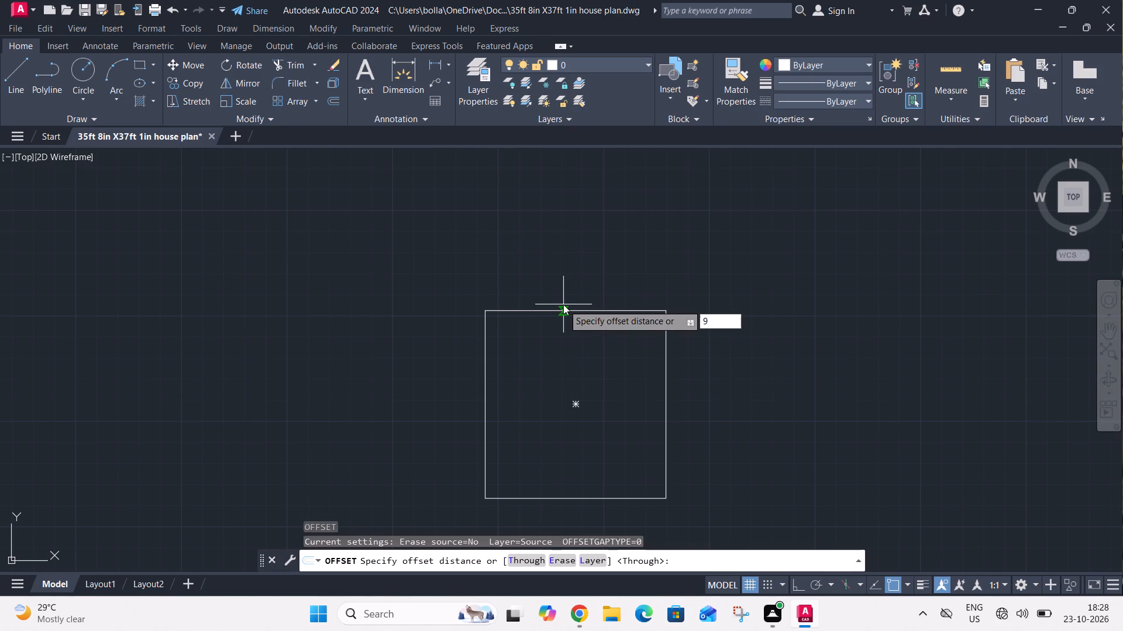
{"action": "key", "text": "shift+quotedbl"}
{"action": "key", "text": "Return"}
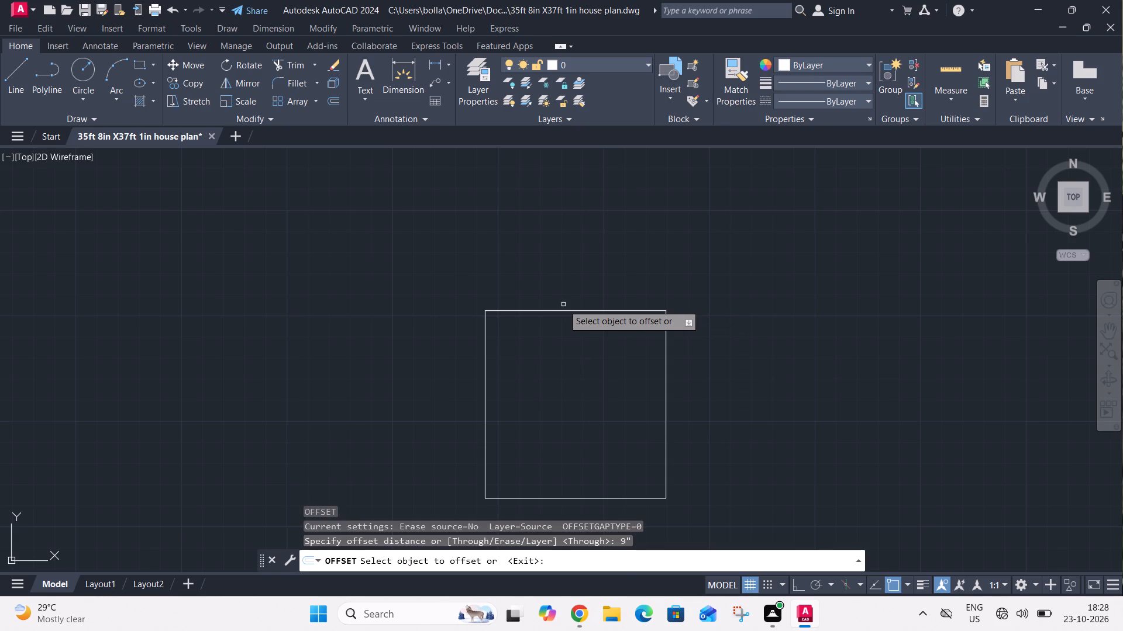
{"action": "left_click", "coordinate": [513, 311]}
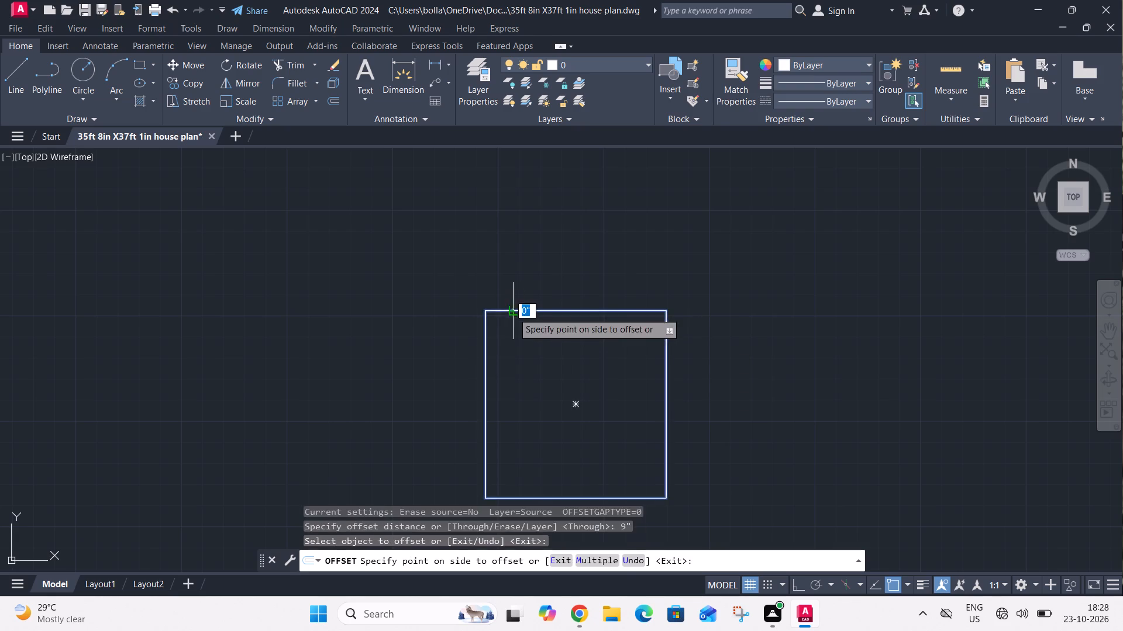
{"action": "left_click", "coordinate": [512, 335]}
{"action": "key", "text": "Escape"}
Explode both the outer and inner wall rectangles into separate lines.
{"action": "scroll", "coordinate": [508, 321], "scroll_direction": "up", "scroll_amount": 3}
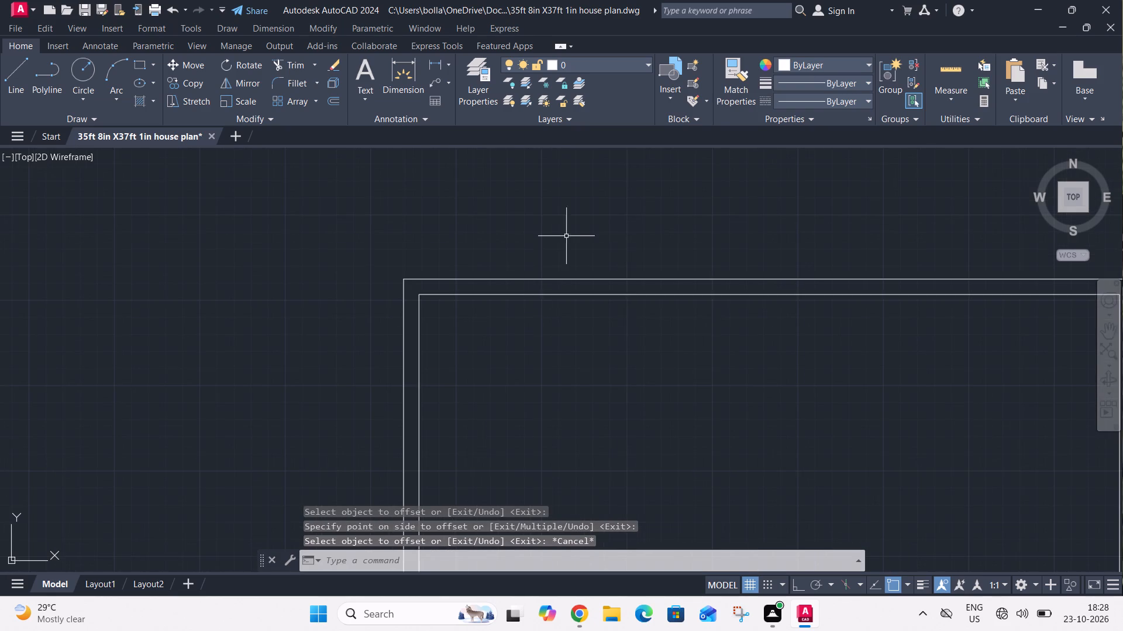
{"action": "left_click", "coordinate": [567, 235]}
{"action": "left_click", "coordinate": [498, 335]}
{"action": "type", "text": "x"}
{"action": "key", "text": "space"}
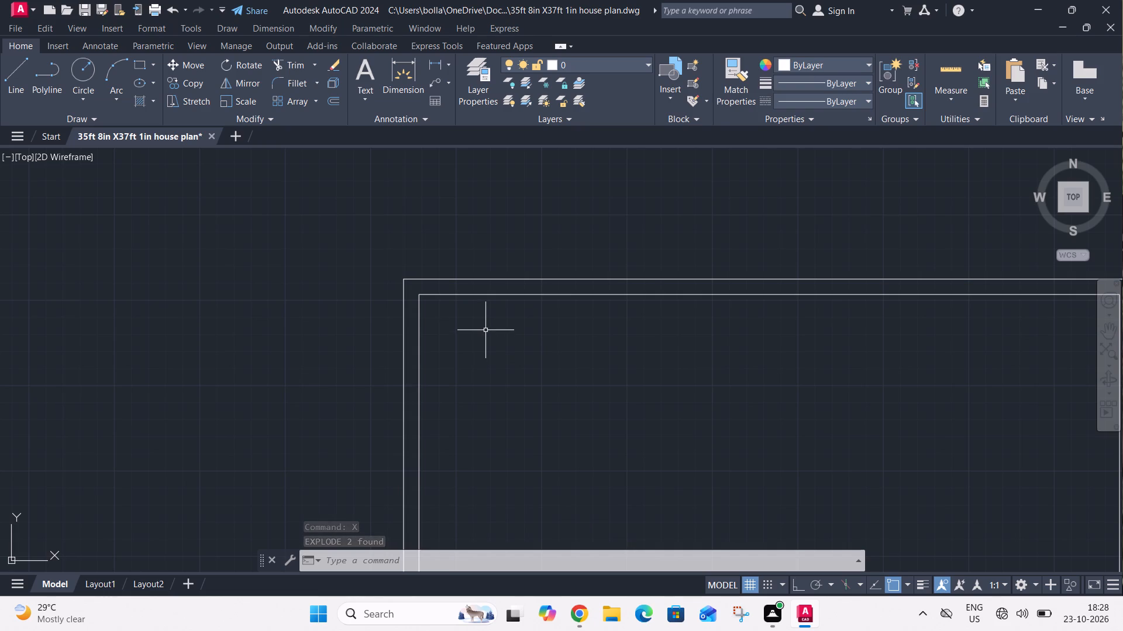
Offset the inner line of the left exterior wall 11' into the house for the first vertical partition.
{"action": "type", "text": "o"}
{"action": "key", "text": "space"}
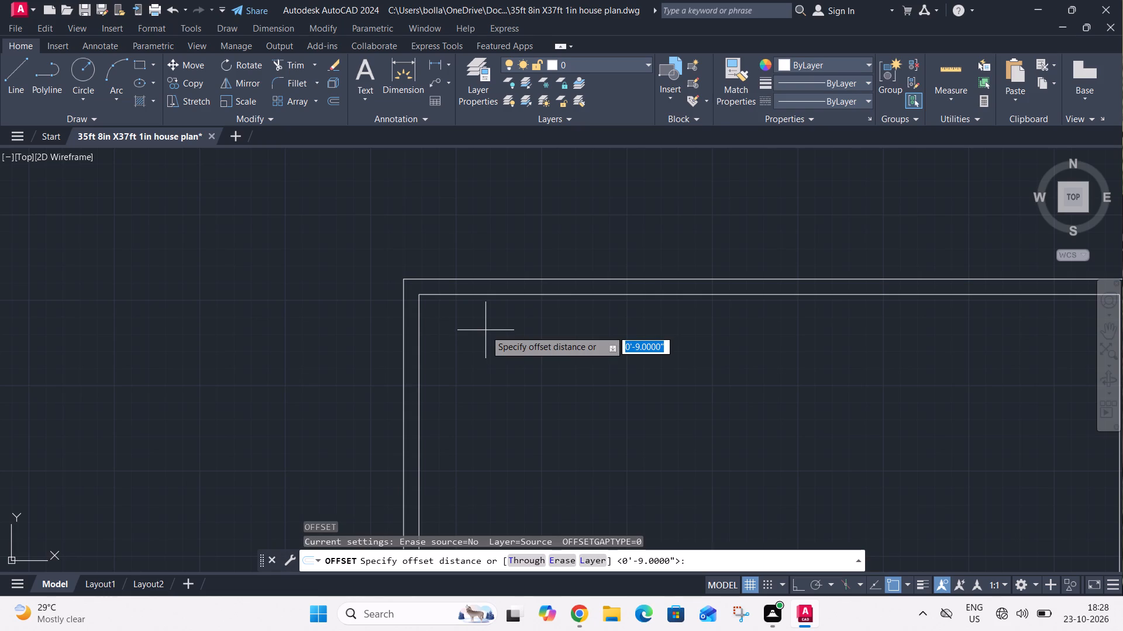
{"action": "type", "text": "11"}
{"action": "key", "text": "apostrophe"}
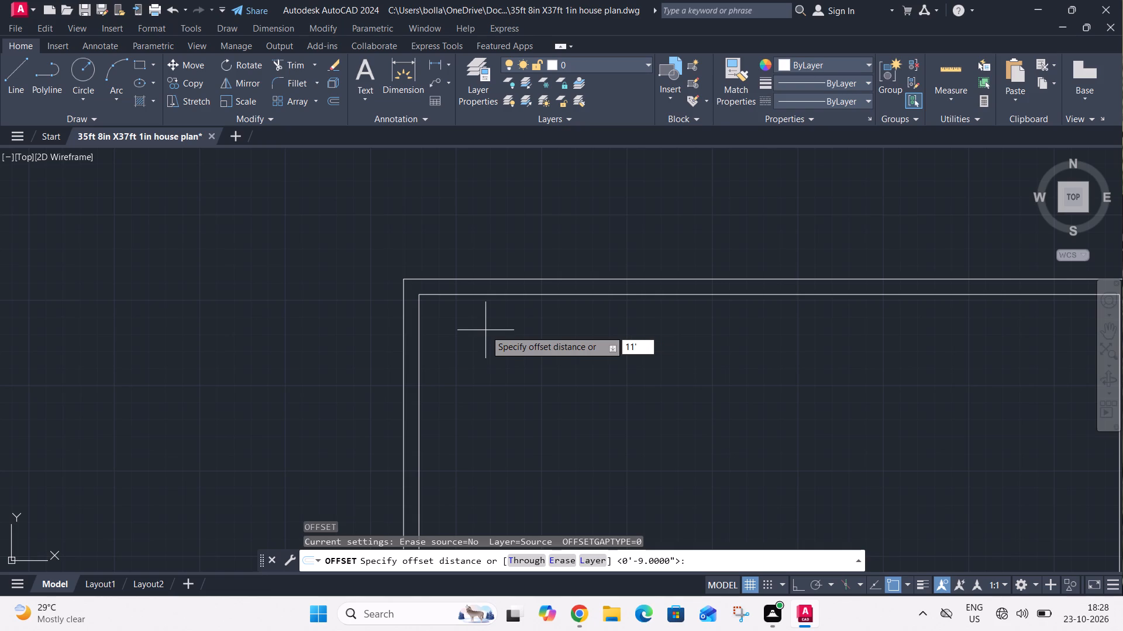
{"action": "key", "text": "Return"}
{"action": "scroll", "coordinate": [480, 359], "scroll_direction": "down", "scroll_amount": 1}
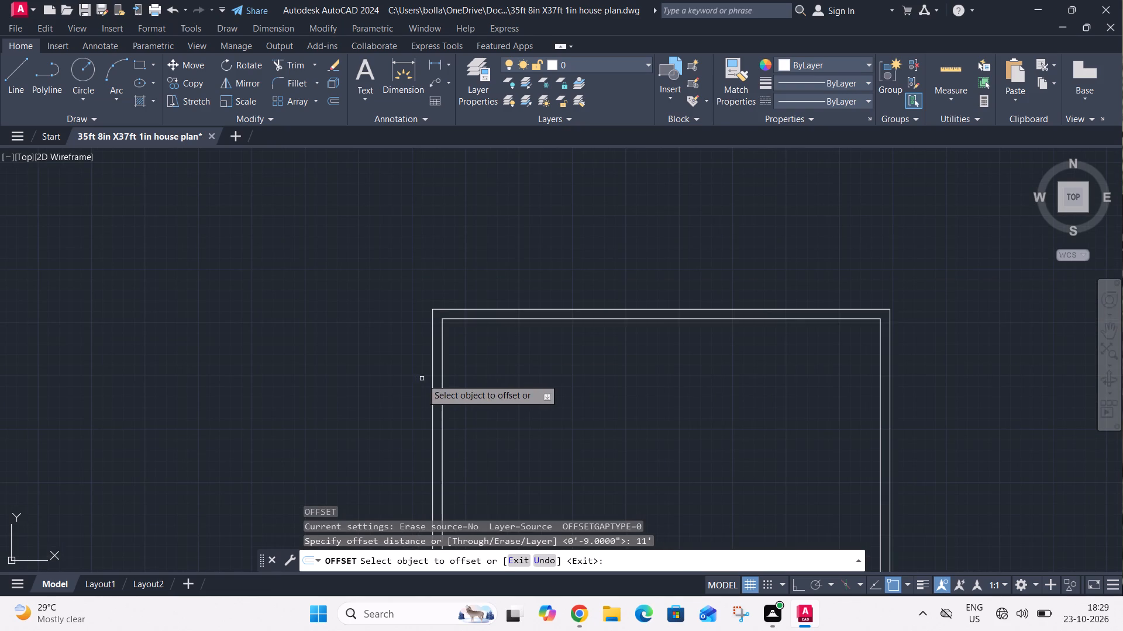
{"action": "left_click", "coordinate": [443, 379]}
{"action": "left_click", "coordinate": [509, 396]}
{"action": "key", "text": "Escape"}
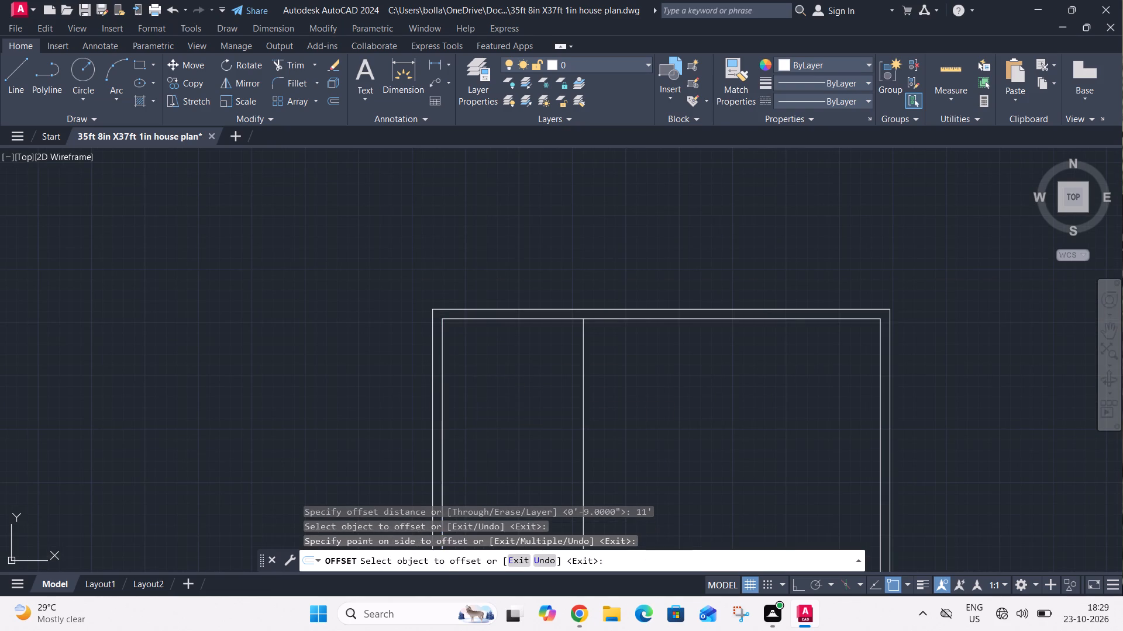
Offset the inner line of the top exterior wall 12' downward for the horizontal partition.
{"action": "type", "text": "o"}
{"action": "key", "text": "space"}
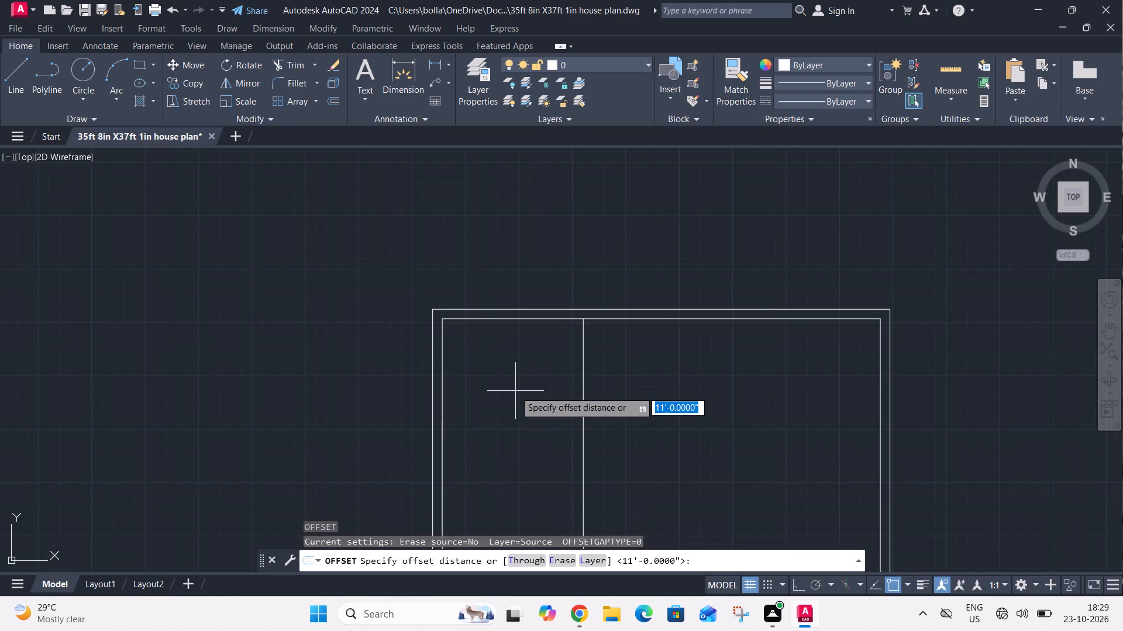
{"action": "type", "text": "12'"}
{"action": "key", "text": "Return"}
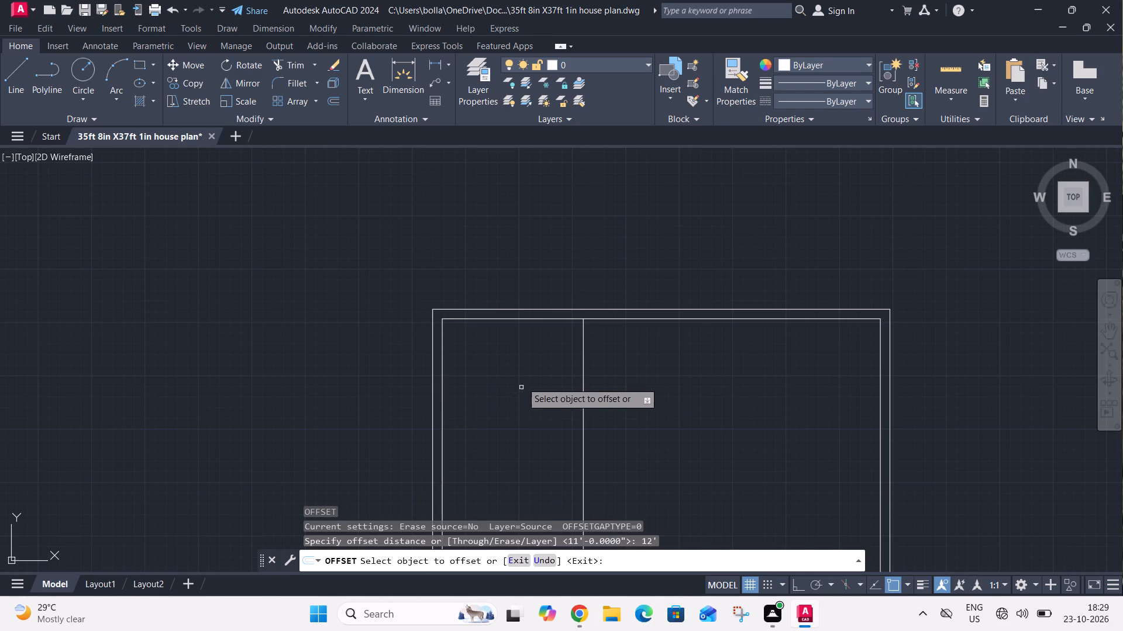
{"action": "left_click", "coordinate": [526, 320]}
{"action": "left_click", "coordinate": [531, 349]}
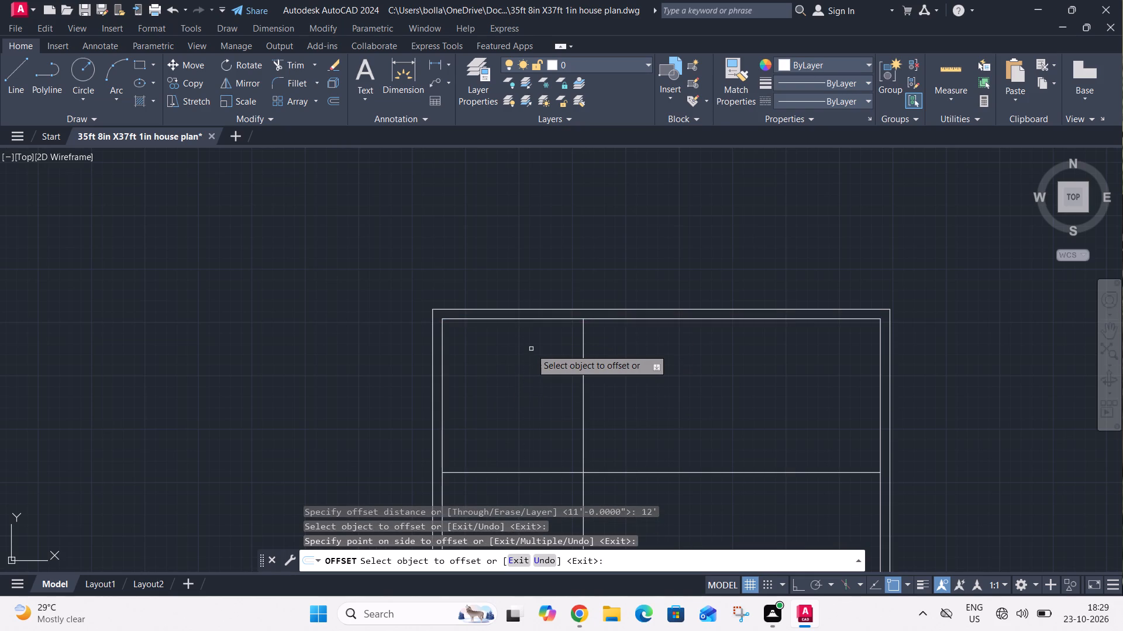
{"action": "key", "text": "Escape"}
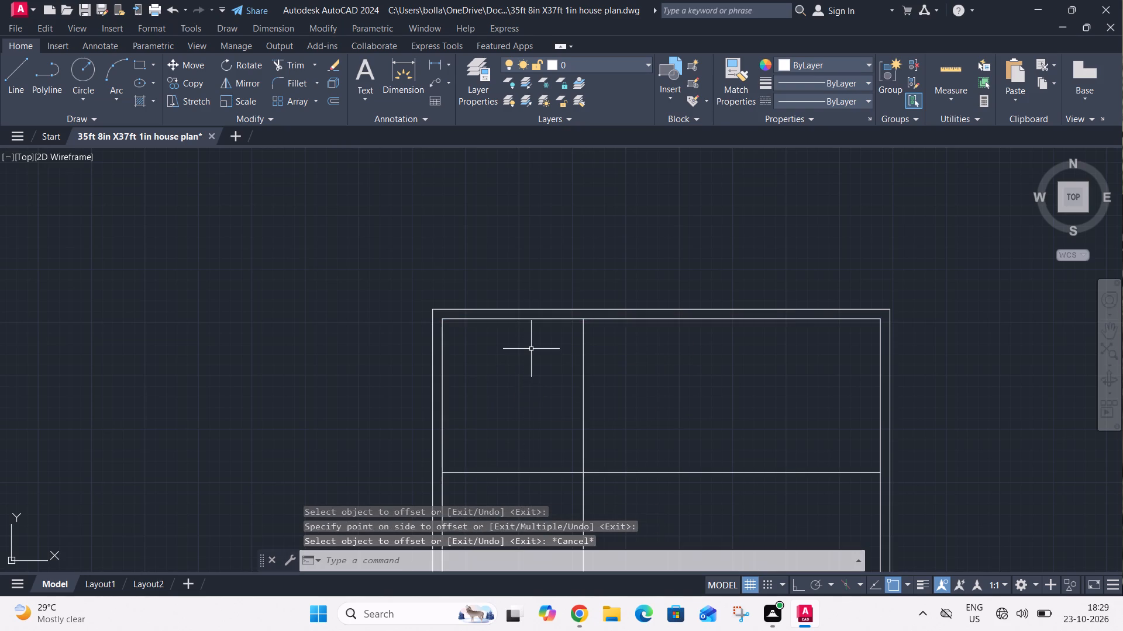
Offset the vertical partition line 4.5" rightward and the horizontal one 4.5" downward to give both partitions thickness.
{"action": "type", "text": "o 4.5\""}
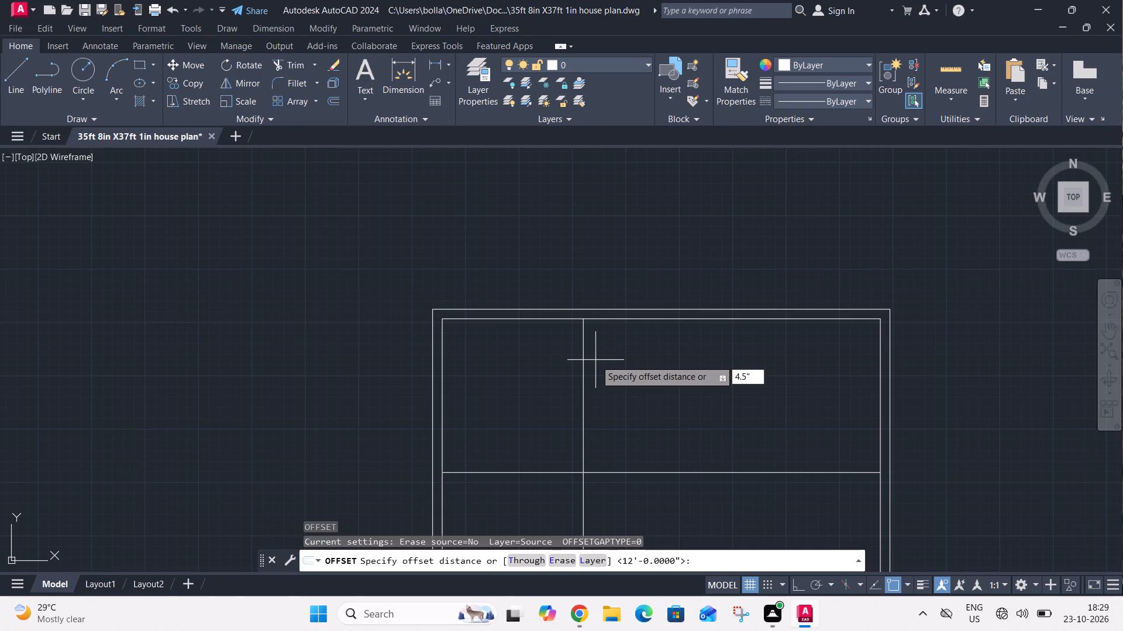
{"action": "key", "text": "Return"}
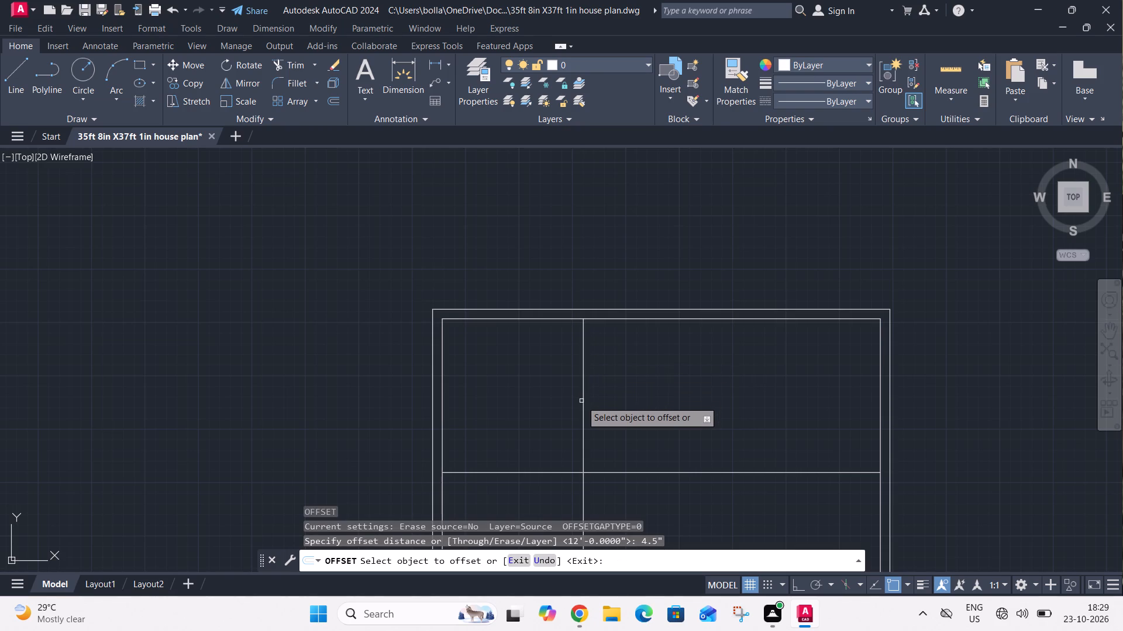
{"action": "left_click", "coordinate": [581, 401]}
{"action": "left_click", "coordinate": [612, 404]}
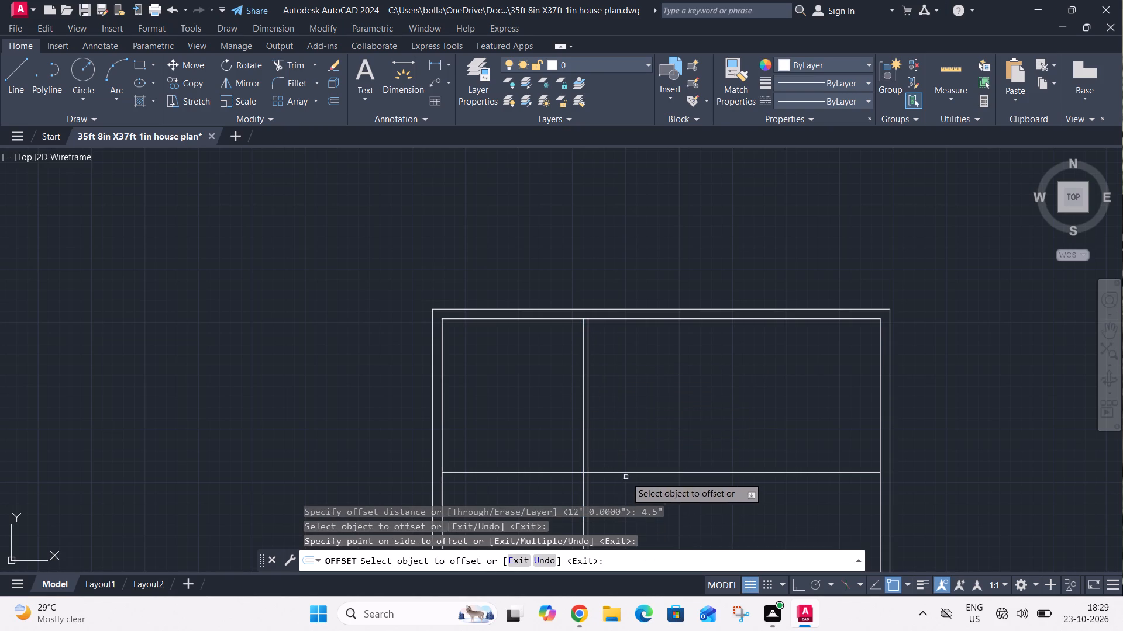
{"action": "left_click", "coordinate": [628, 471]}
{"action": "left_click", "coordinate": [628, 489]}
{"action": "key", "text": "Escape"}
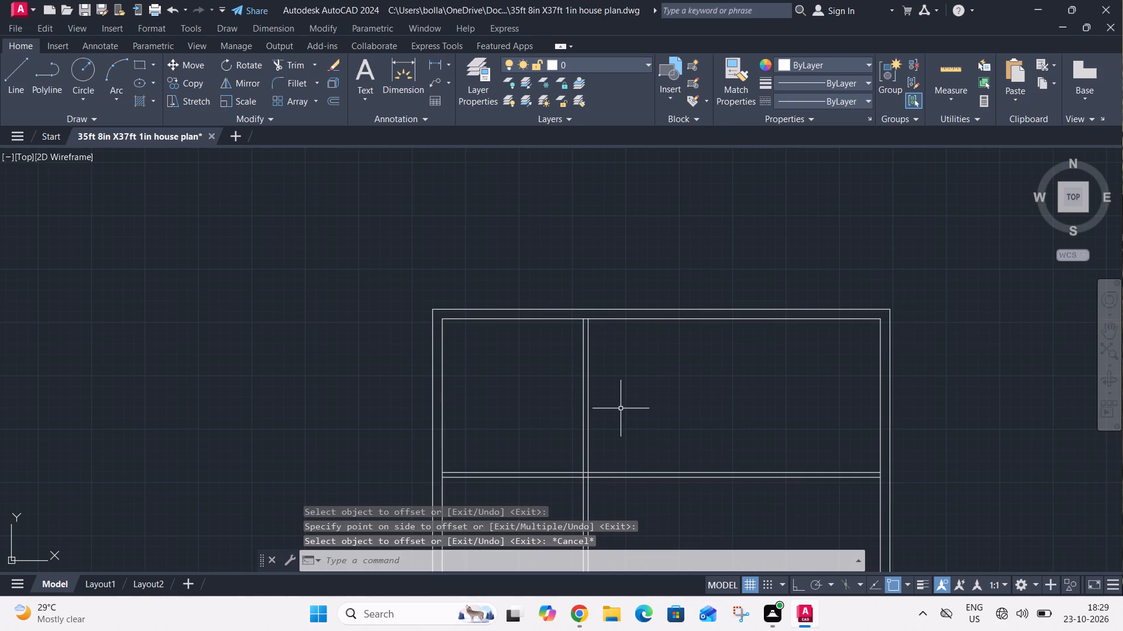
Measure the upper-left room's clear width with a temporary linear dimension, without placing it.
{"action": "left_click", "coordinate": [435, 73]}
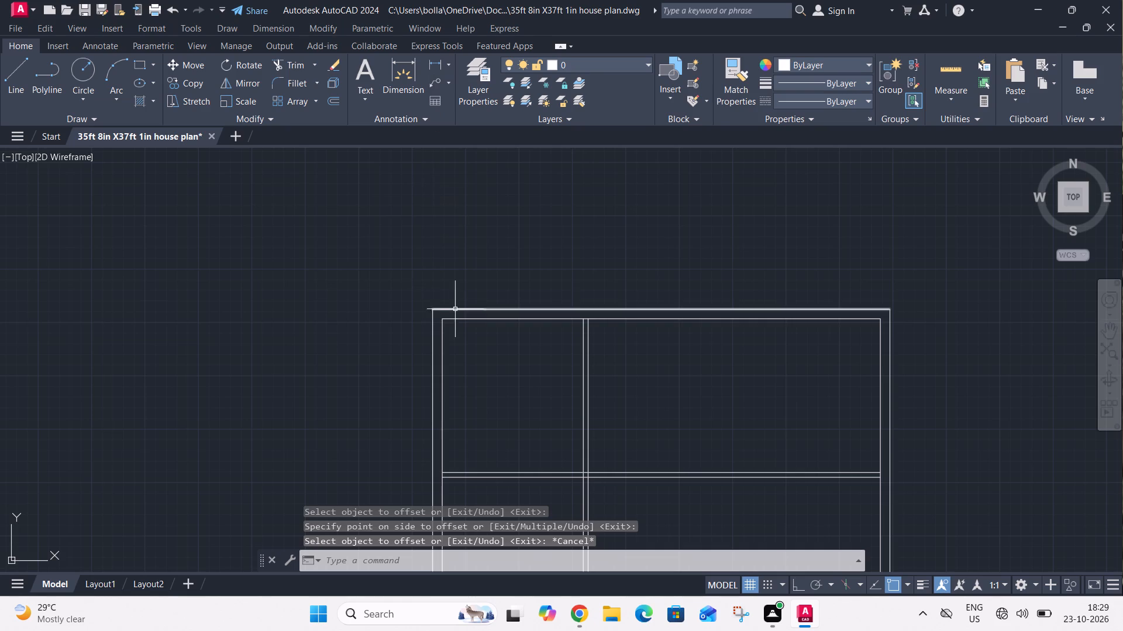
{"action": "left_click", "coordinate": [432, 53]}
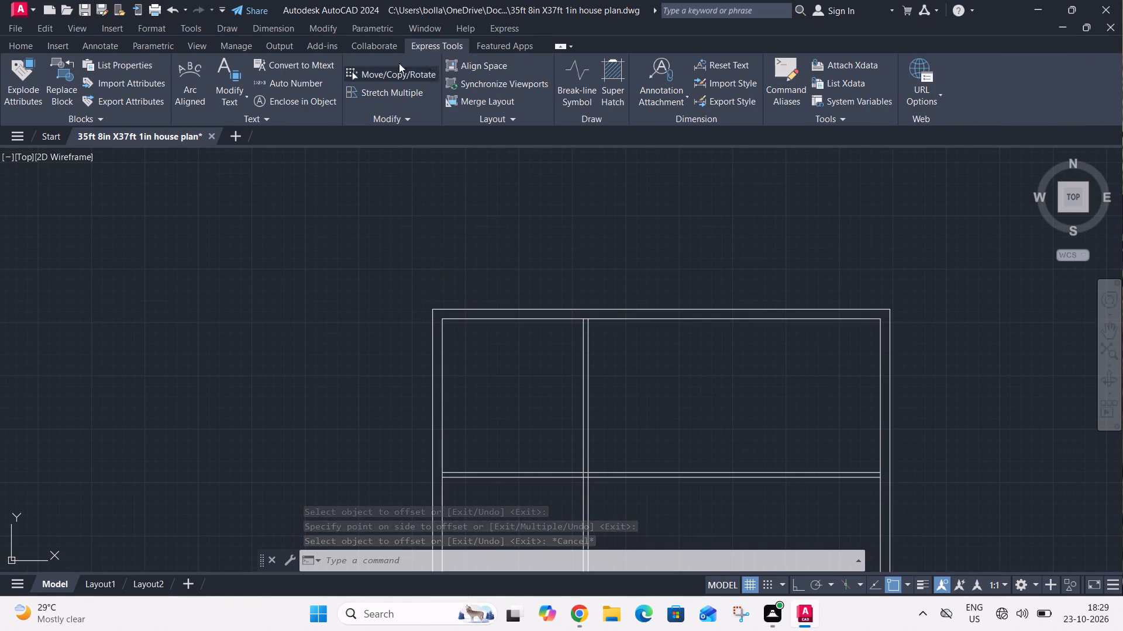
{"action": "left_click", "coordinate": [25, 46]}
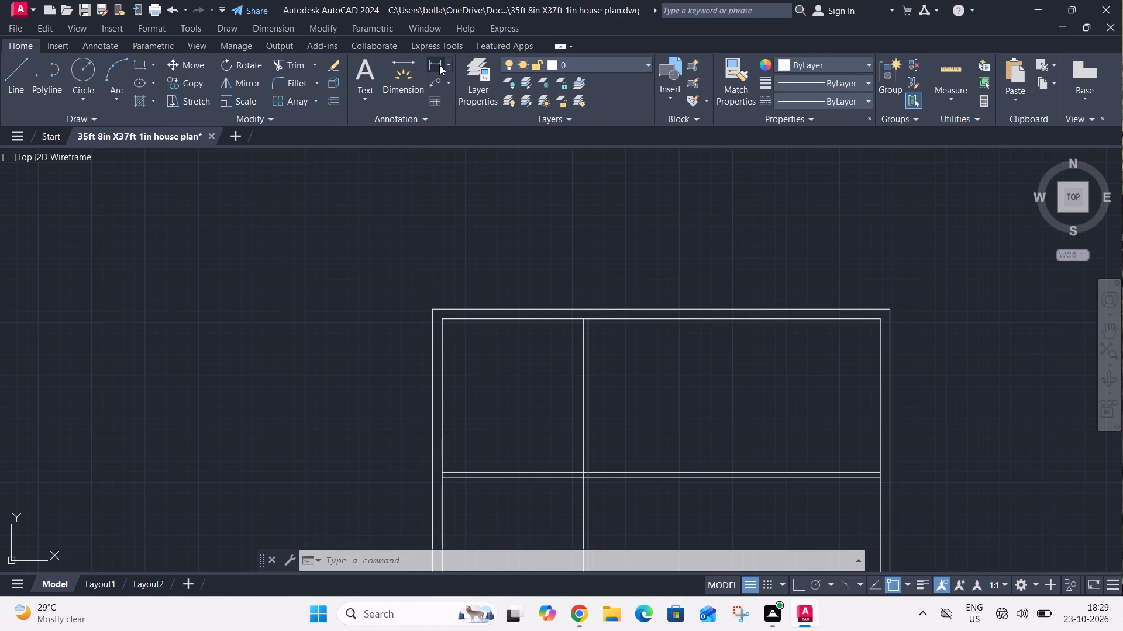
{"action": "left_click", "coordinate": [439, 65]}
{"action": "left_click", "coordinate": [445, 315]}
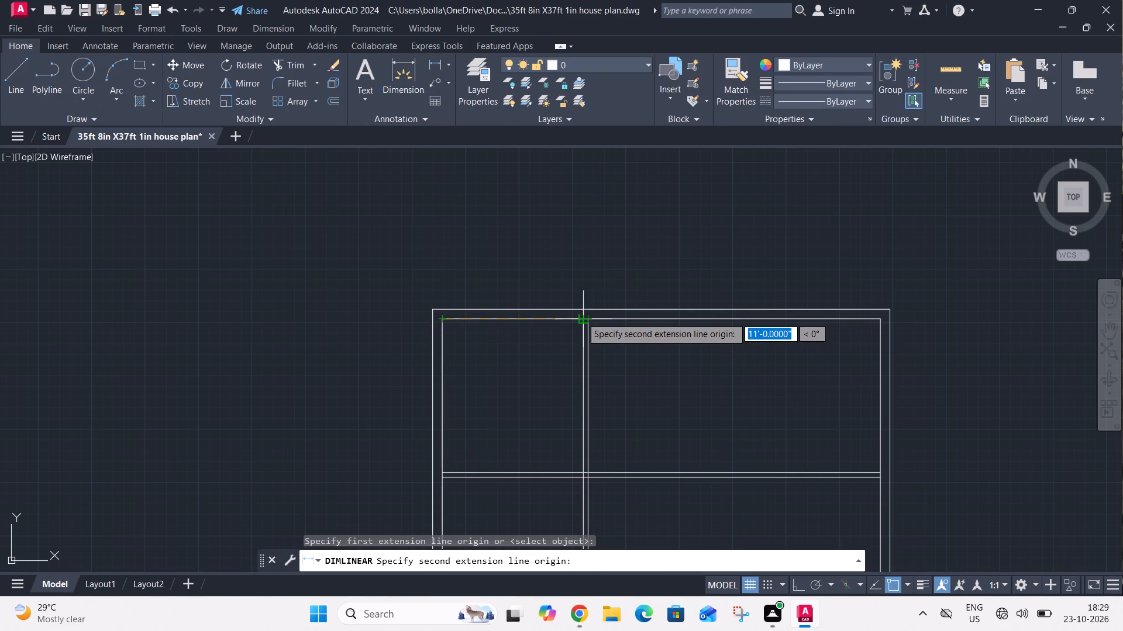
{"action": "left_click", "coordinate": [581, 321]}
{"action": "key", "text": "Escape"}
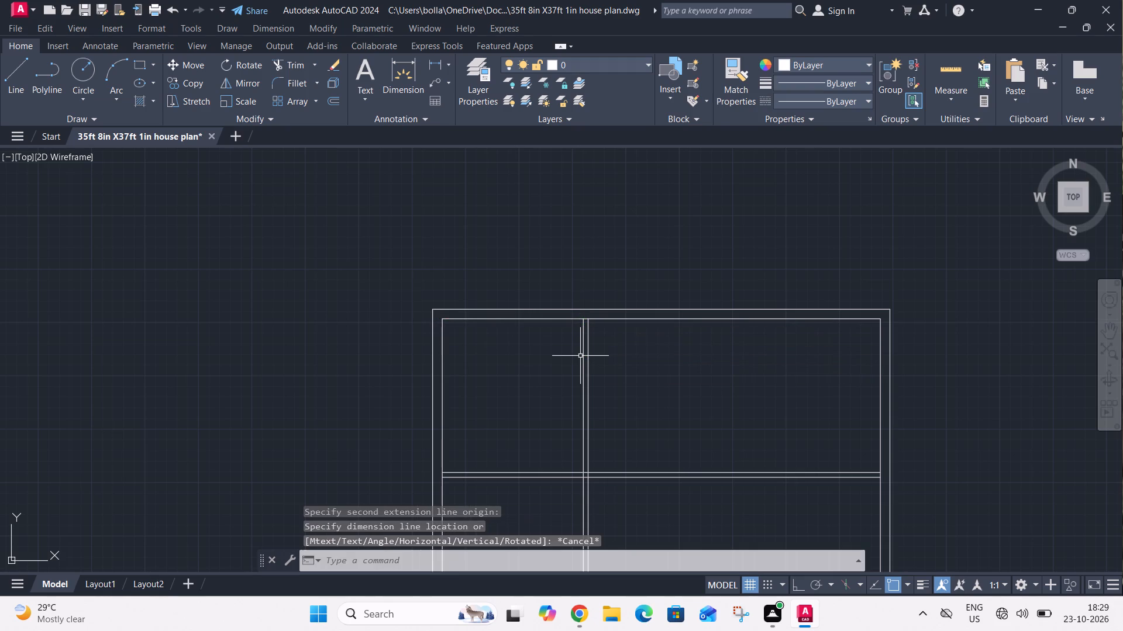
Offset the right face of the first vertical partition 11' to the right for the second vertical partition.
{"action": "type", "text": "o"}
{"action": "key", "text": "space"}
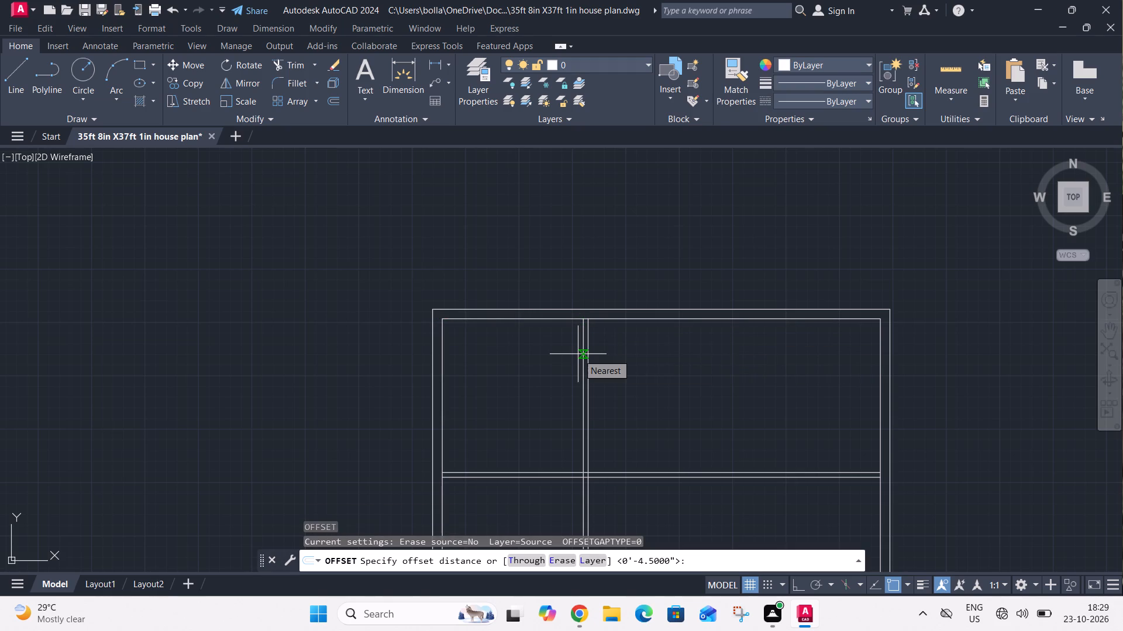
{"action": "type", "text": "11'"}
{"action": "key", "text": "Return"}
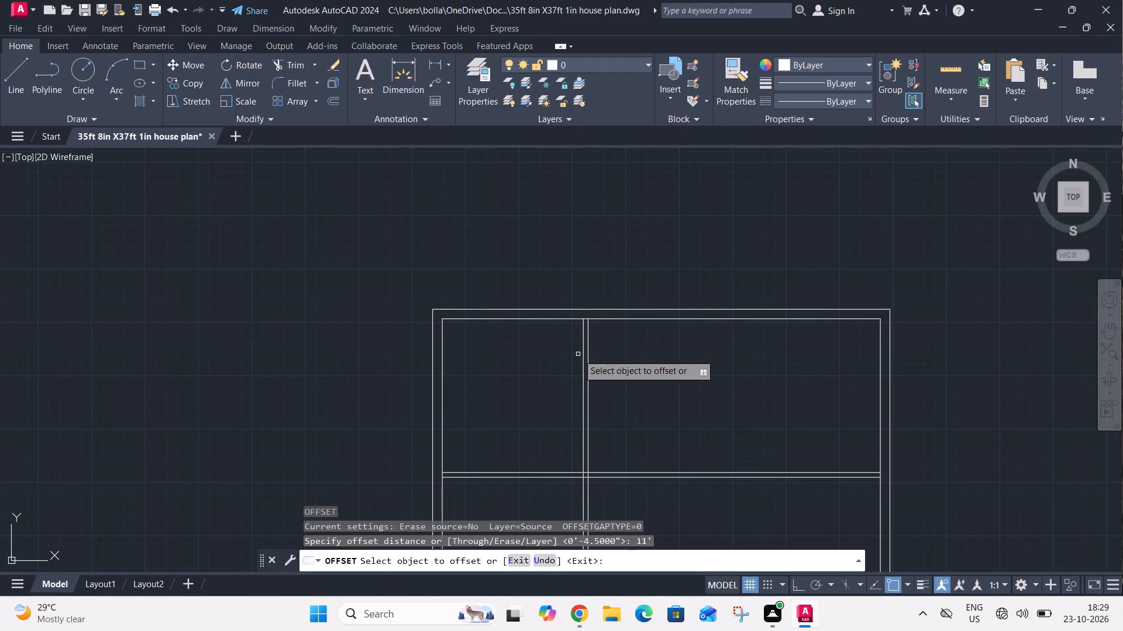
{"action": "left_click", "coordinate": [588, 359]}
{"action": "left_click", "coordinate": [611, 362]}
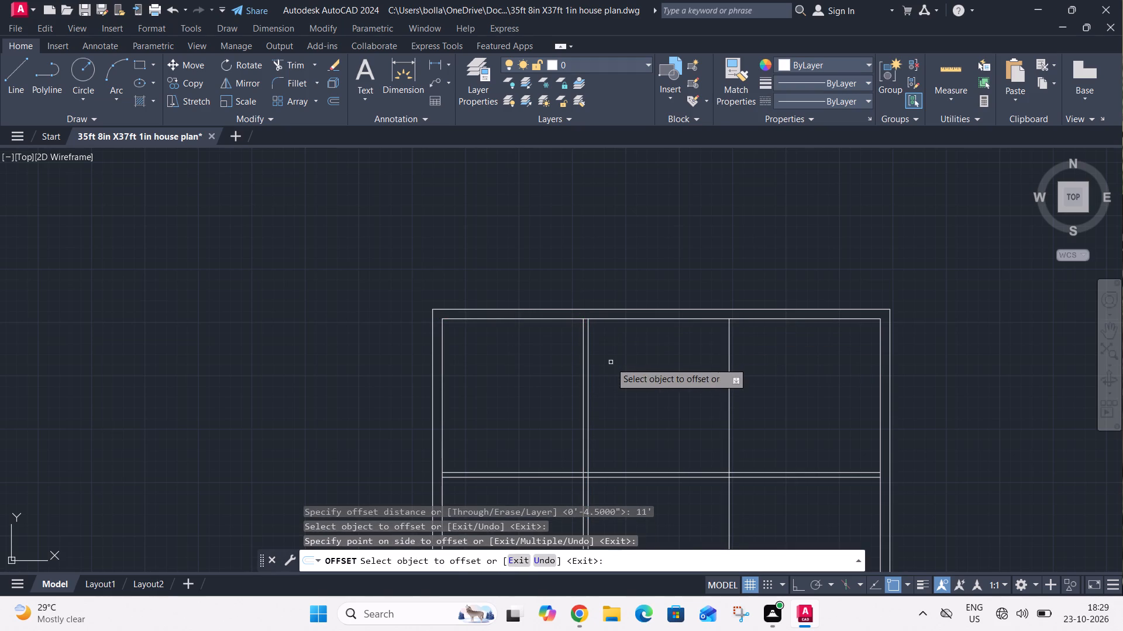
{"action": "key", "text": "Escape"}
Offset the second vertical partition line 4.5" to the right to form its thickness.
{"action": "type", "text": "o"}
{"action": "key", "text": "space"}
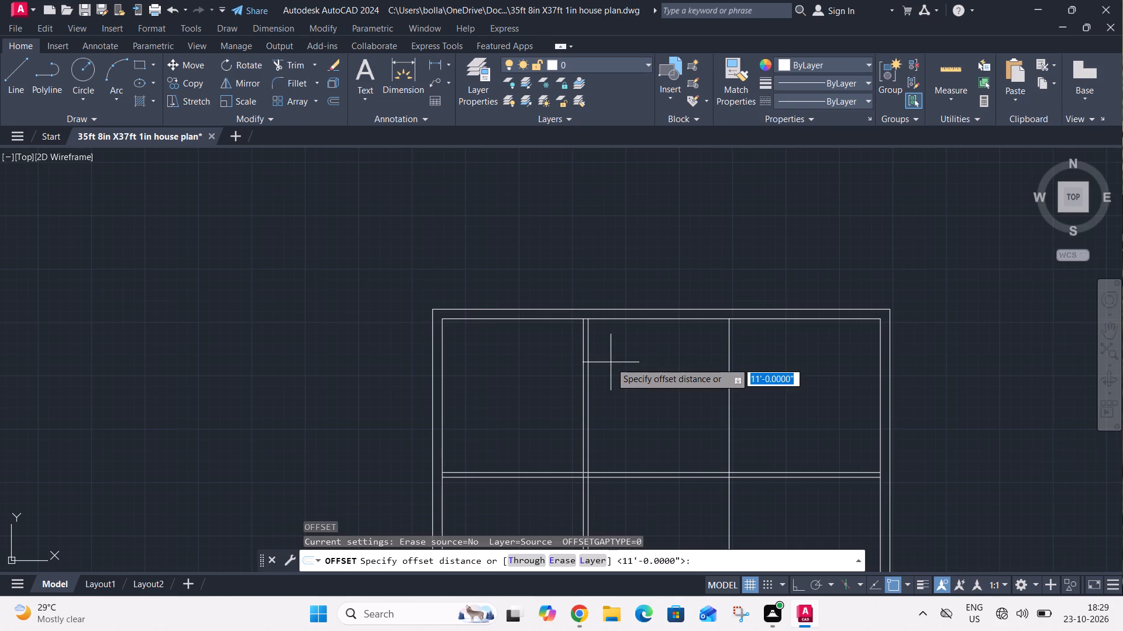
{"action": "key", "text": "4"}
{"action": "type", "text": ".5\""}
{"action": "key", "text": "Return"}
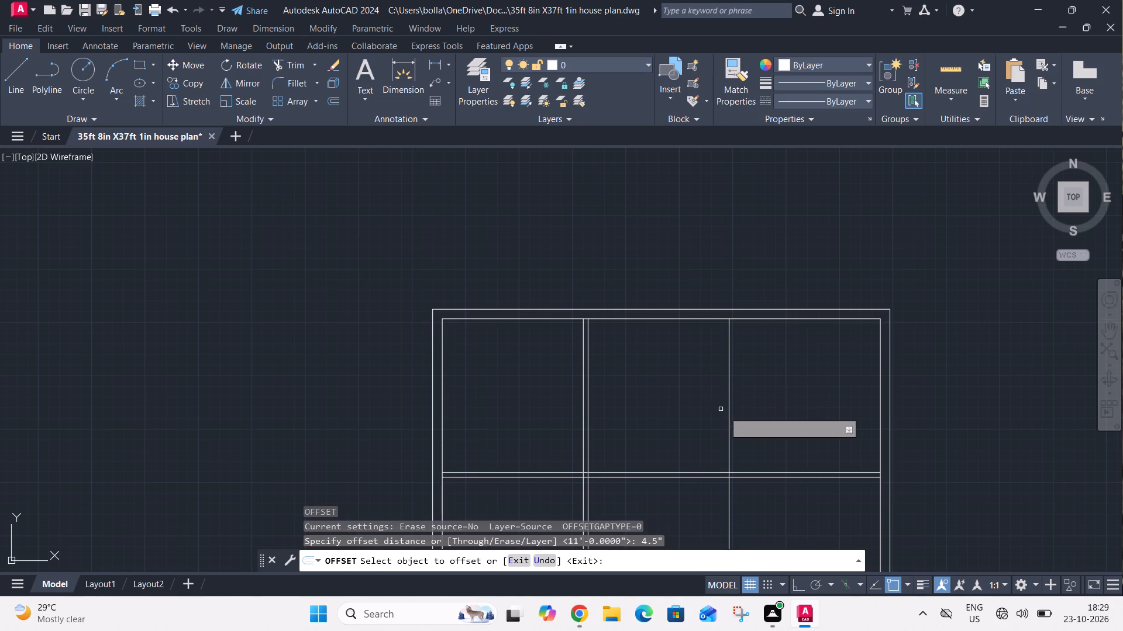
{"action": "left_click", "coordinate": [728, 415]}
{"action": "left_click", "coordinate": [783, 418]}
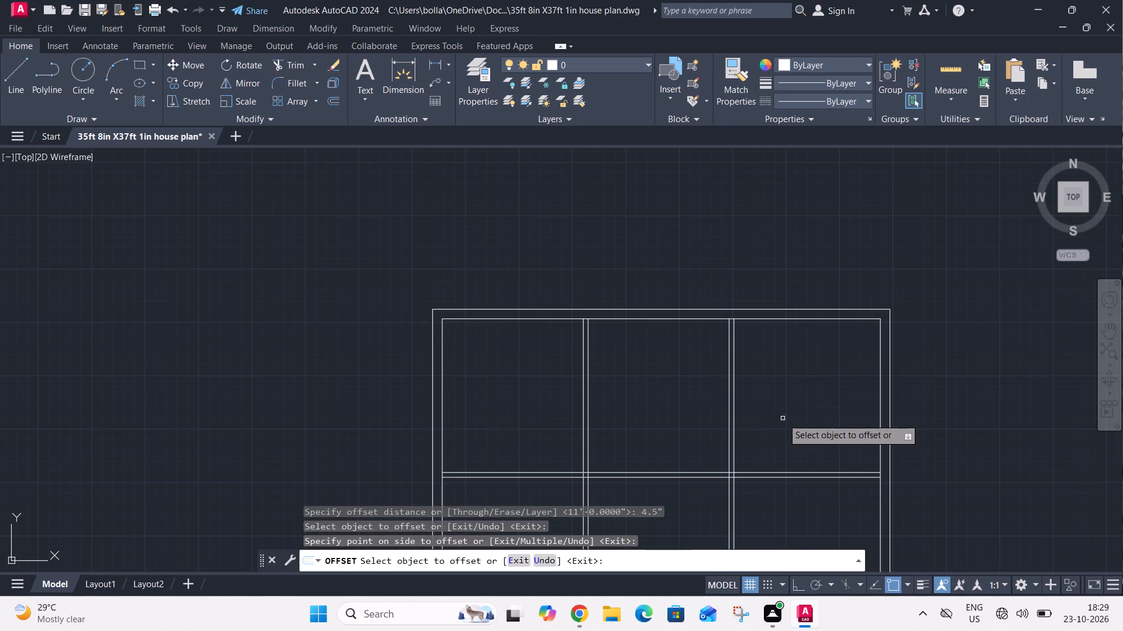
{"action": "key", "text": "Escape"}
Measure the upper-right room's clear width with a temporary linear dimension, without placing it.
{"action": "left_click", "coordinate": [432, 70]}
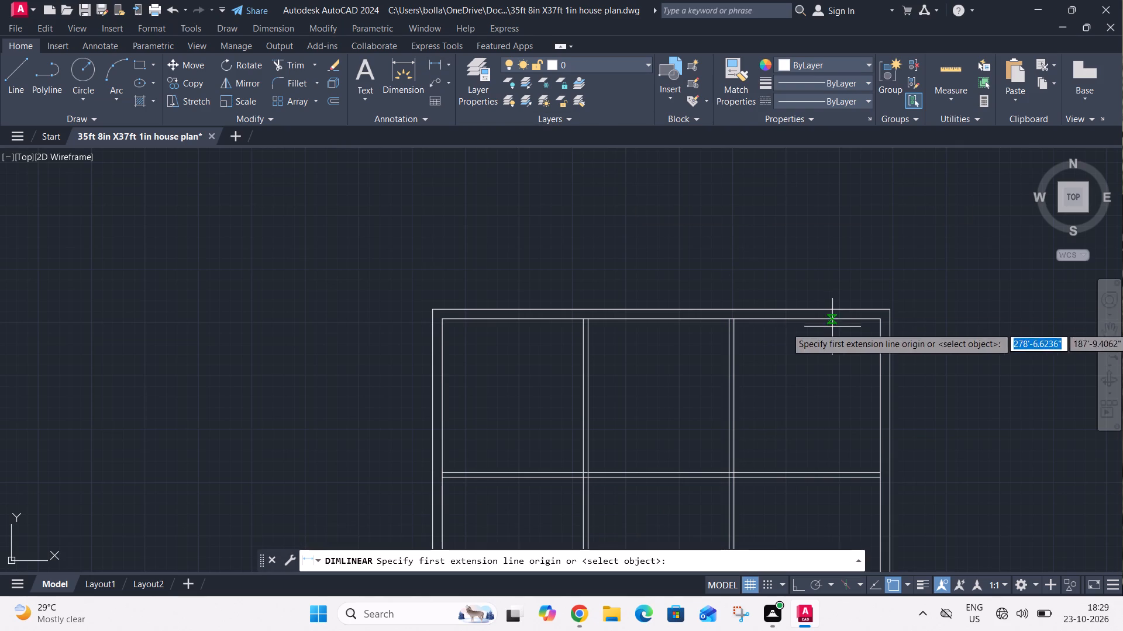
{"action": "left_click", "coordinate": [738, 316]}
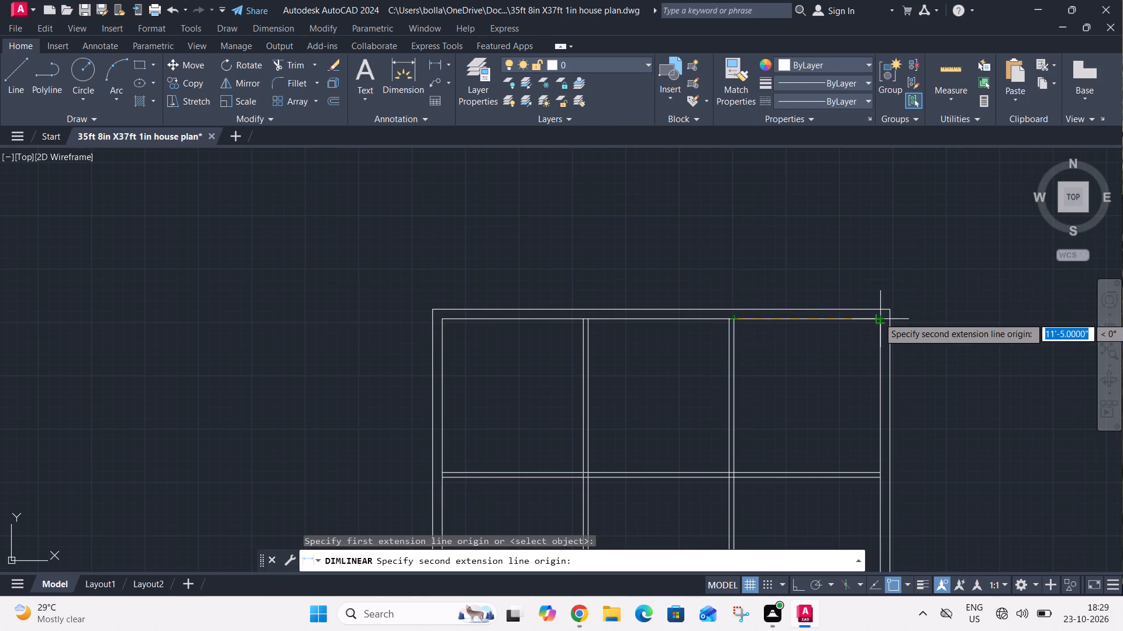
{"action": "left_click", "coordinate": [880, 317]}
{"action": "scroll", "coordinate": [884, 350], "scroll_direction": "up", "scroll_amount": 2}
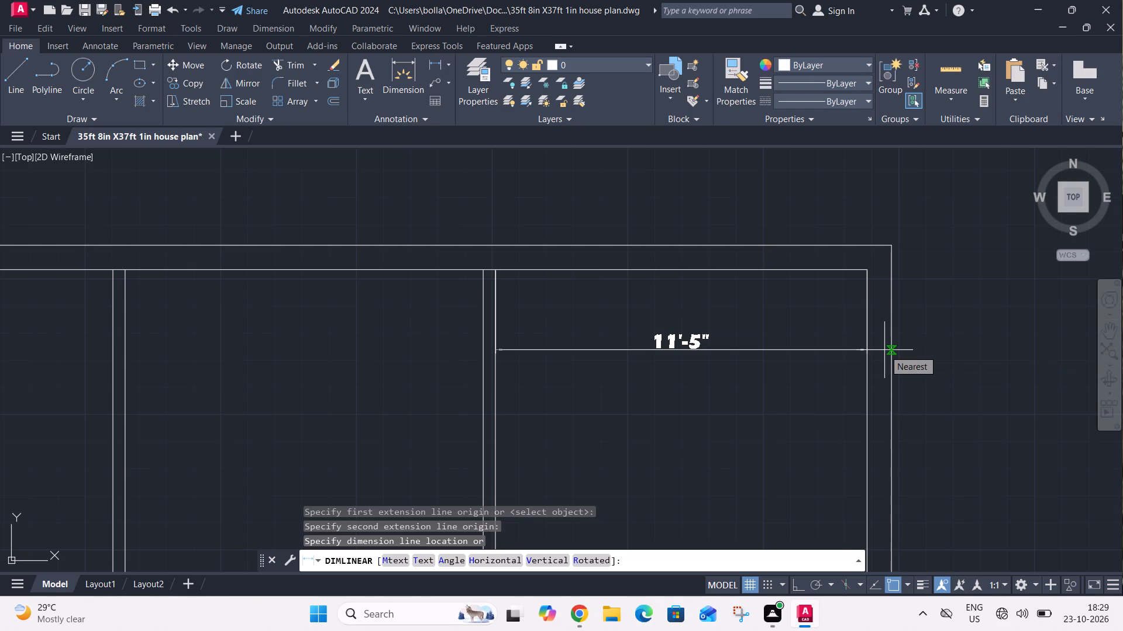
{"action": "key", "text": "Escape"}
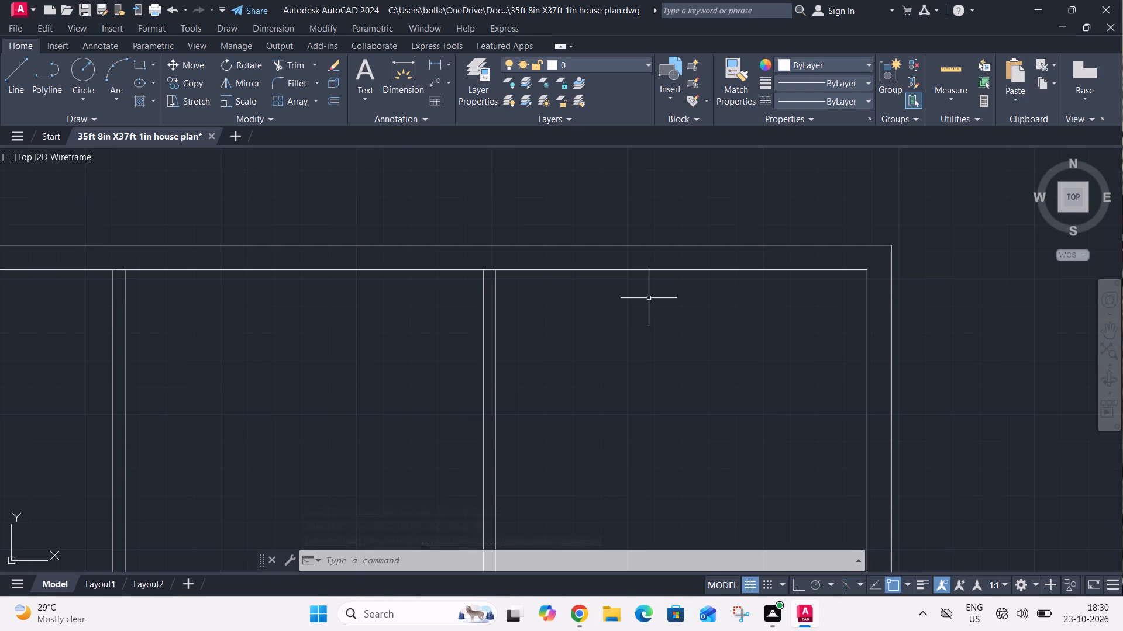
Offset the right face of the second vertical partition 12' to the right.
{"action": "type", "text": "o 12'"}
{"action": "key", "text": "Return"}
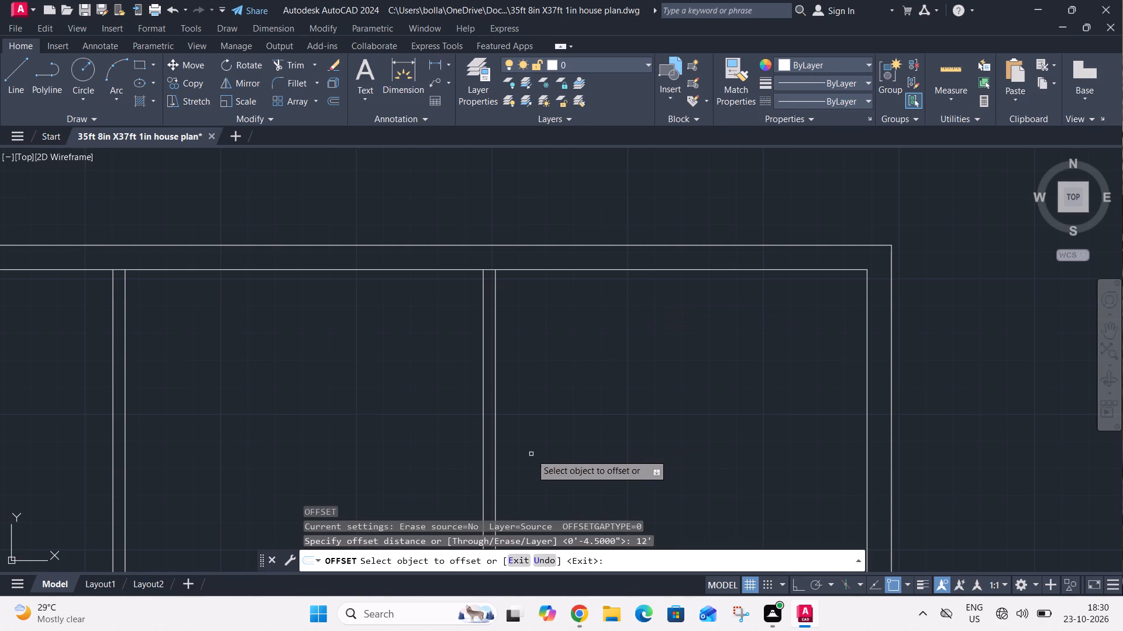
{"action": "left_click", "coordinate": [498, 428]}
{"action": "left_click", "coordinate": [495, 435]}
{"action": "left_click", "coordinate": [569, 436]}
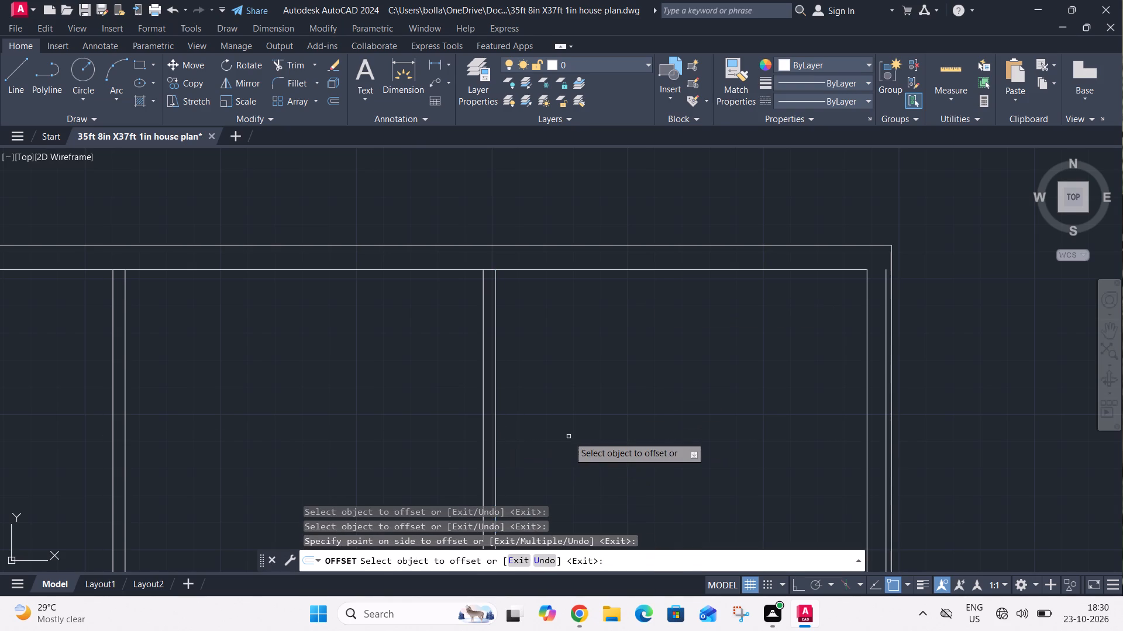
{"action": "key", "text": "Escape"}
Measure the gap between the 12' offset line and the outer face of the right exterior wall.
{"action": "left_click", "coordinate": [427, 58]}
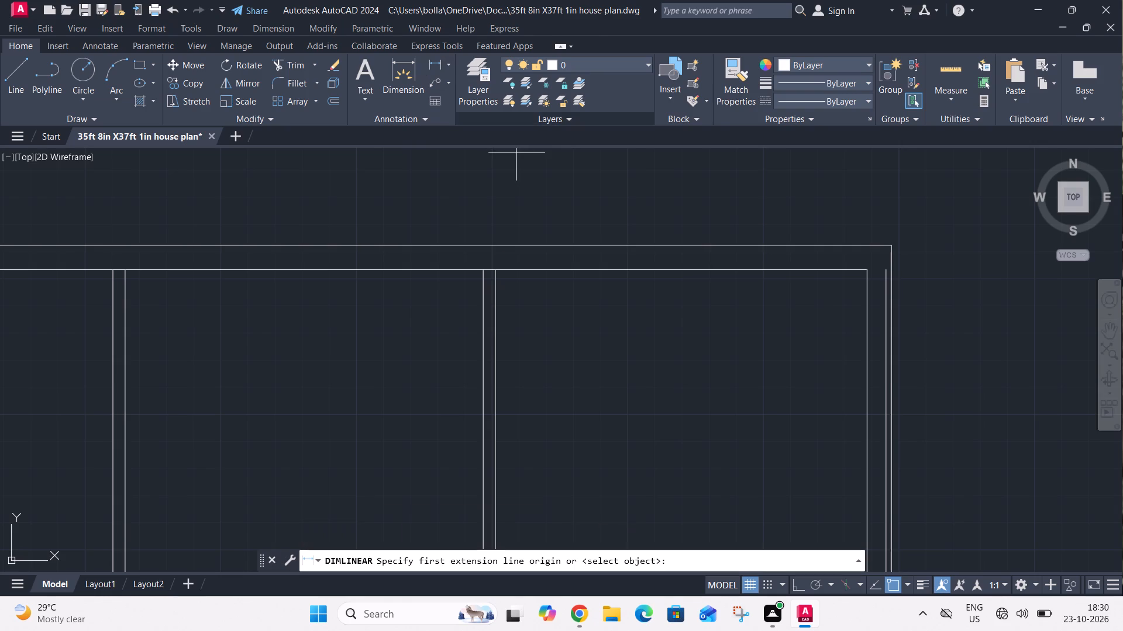
{"action": "scroll", "coordinate": [891, 272], "scroll_direction": "up", "scroll_amount": 3}
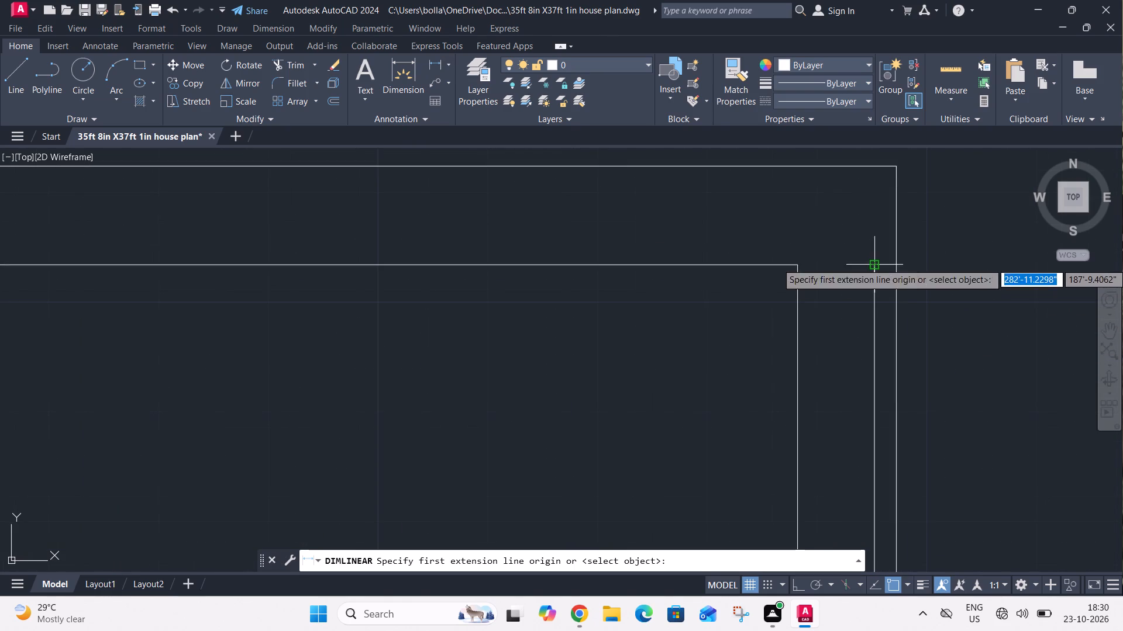
{"action": "left_click", "coordinate": [875, 263]}
{"action": "left_click", "coordinate": [896, 264]}
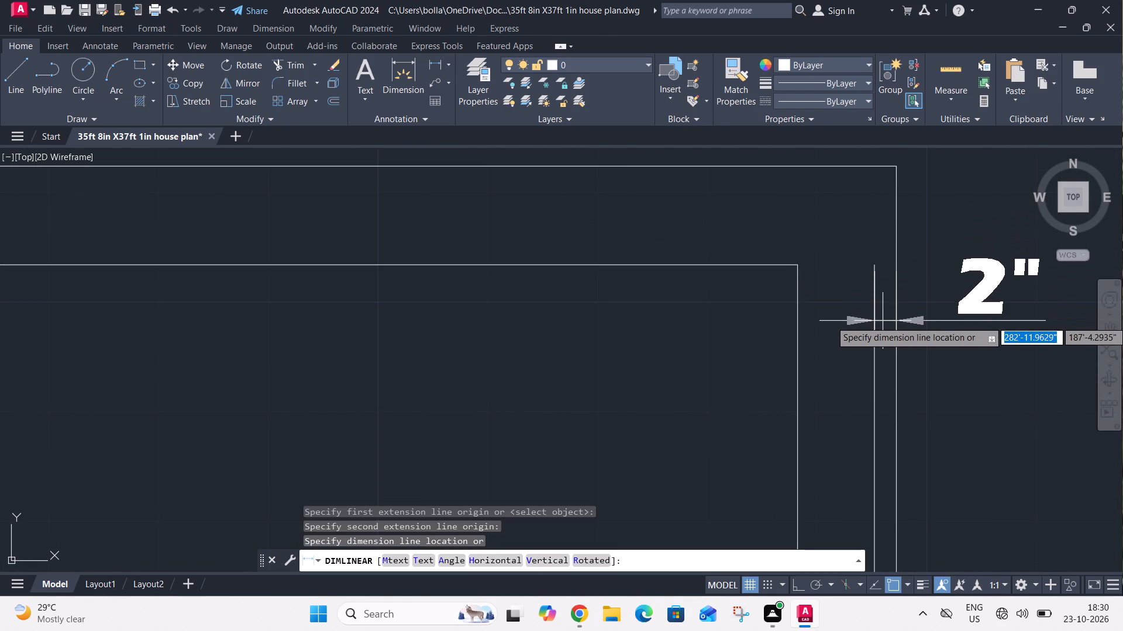
{"action": "scroll", "coordinate": [882, 321], "scroll_direction": "down", "scroll_amount": 1}
{"action": "key", "text": "Escape"}
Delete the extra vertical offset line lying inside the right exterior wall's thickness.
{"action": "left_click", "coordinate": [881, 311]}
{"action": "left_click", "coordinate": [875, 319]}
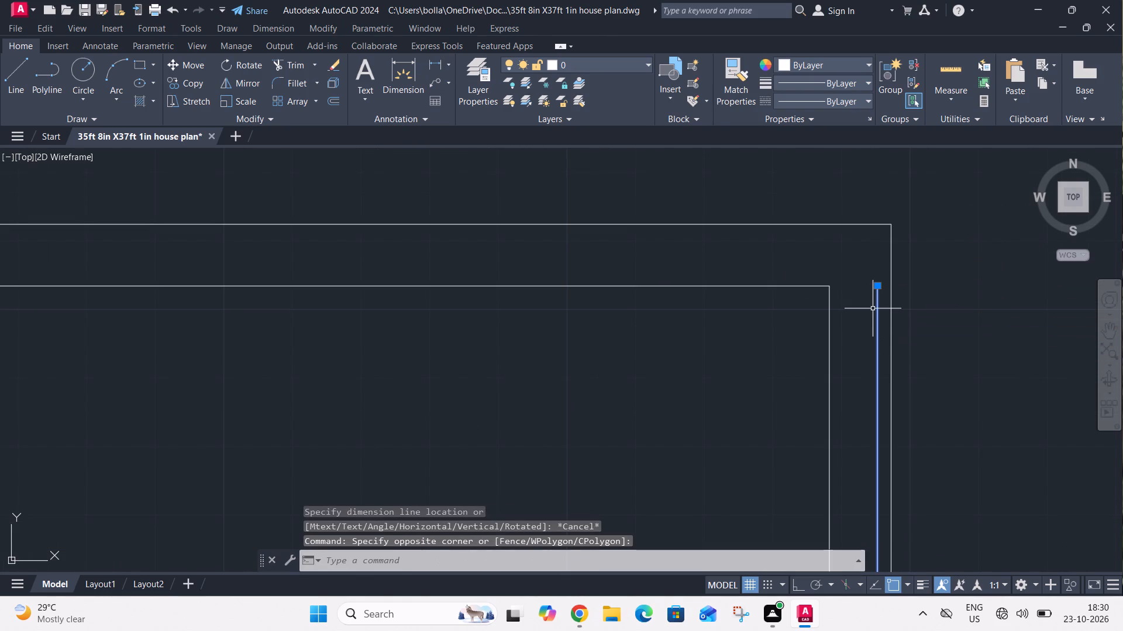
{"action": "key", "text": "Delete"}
Offset the top exterior wall's inner face 8' downward across the three upper bays.
{"action": "scroll", "coordinate": [881, 278], "scroll_direction": "down", "scroll_amount": 3}
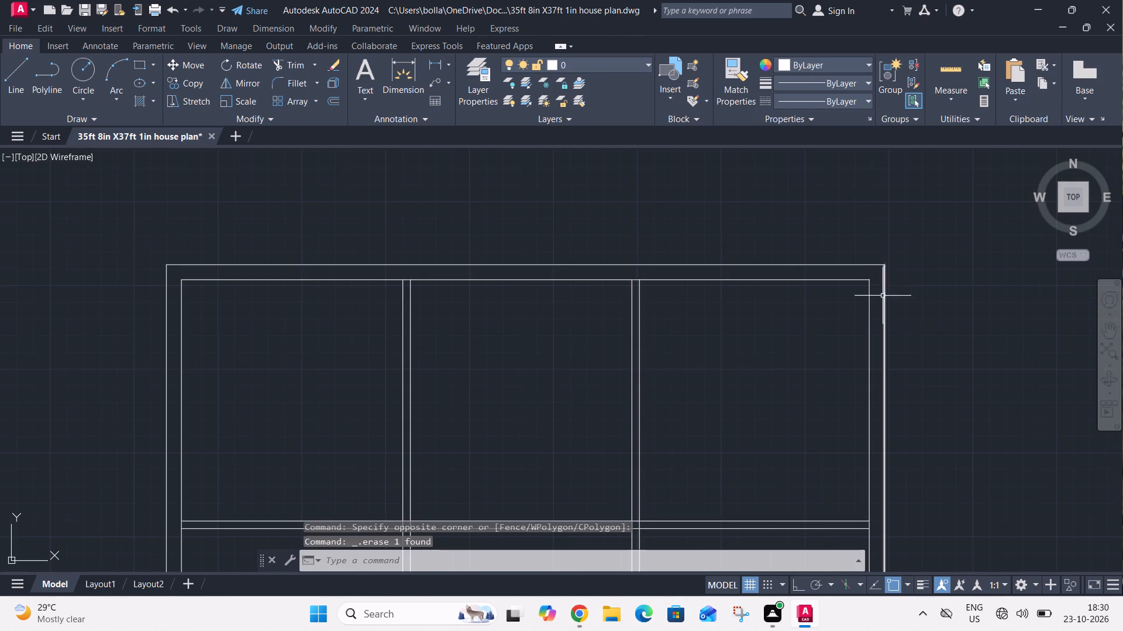
{"action": "middle_click_drag", "start_coordinate": [753, 394], "coordinate": [732, 337]}
{"action": "type", "text": "o 8'"}
{"action": "key", "text": "Return"}
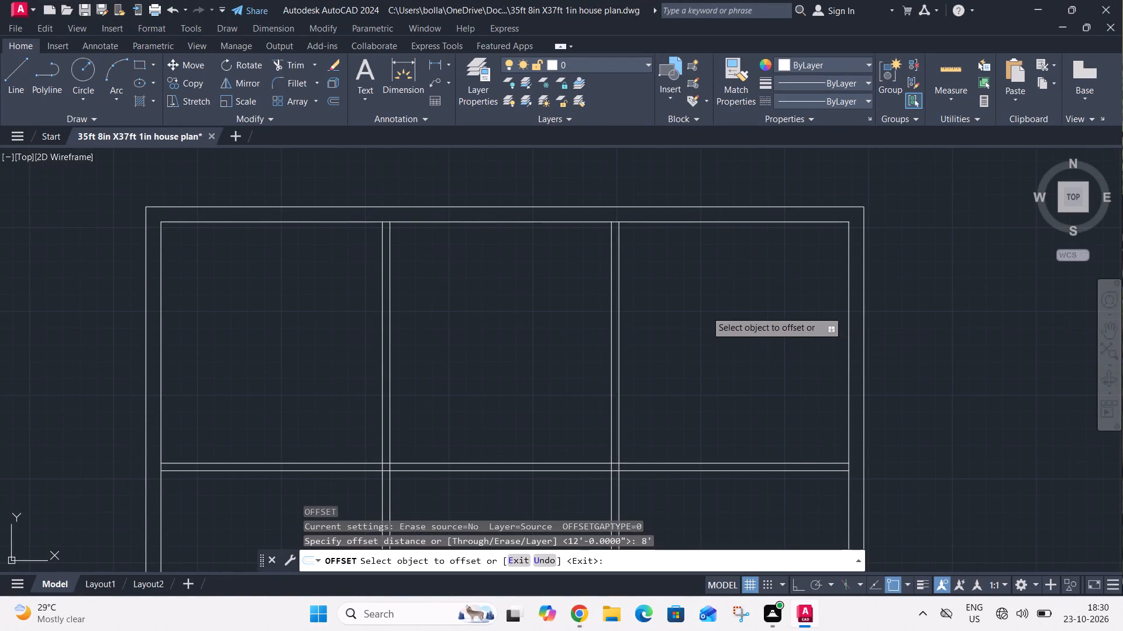
{"action": "left_click", "coordinate": [574, 222]}
{"action": "left_click", "coordinate": [571, 273]}
{"action": "key", "text": "Escape"}
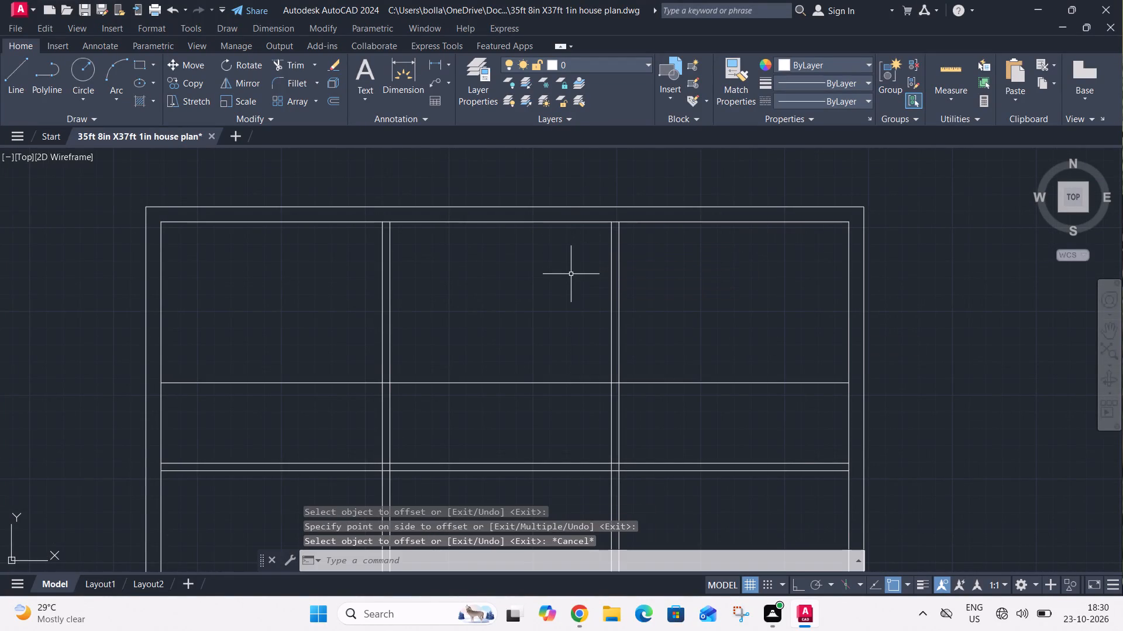
Offset the new 8' horizontal line 4.5" downward to give the partition its thickness.
{"action": "type", "text": "o 4.5\""}
{"action": "key", "text": "Return"}
{"action": "scroll", "coordinate": [571, 274], "scroll_direction": "down", "scroll_amount": 1}
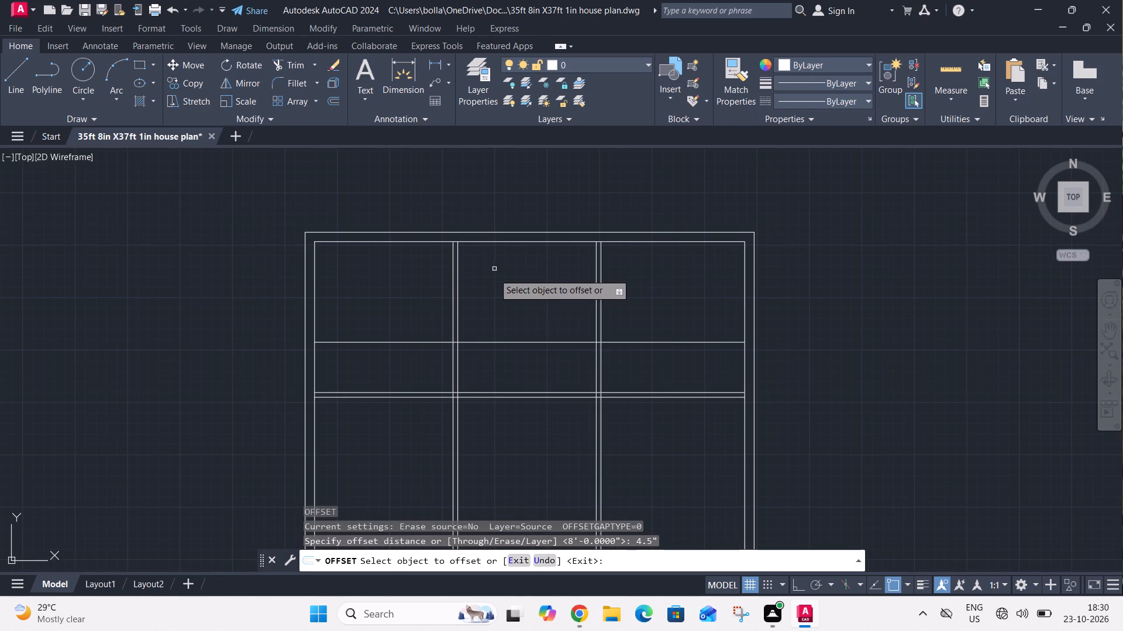
{"action": "left_click_drag", "start_coordinate": [516, 344], "coordinate": [516, 349]}
{"action": "left_click", "coordinate": [523, 374]}
{"action": "key", "text": "Escape"}
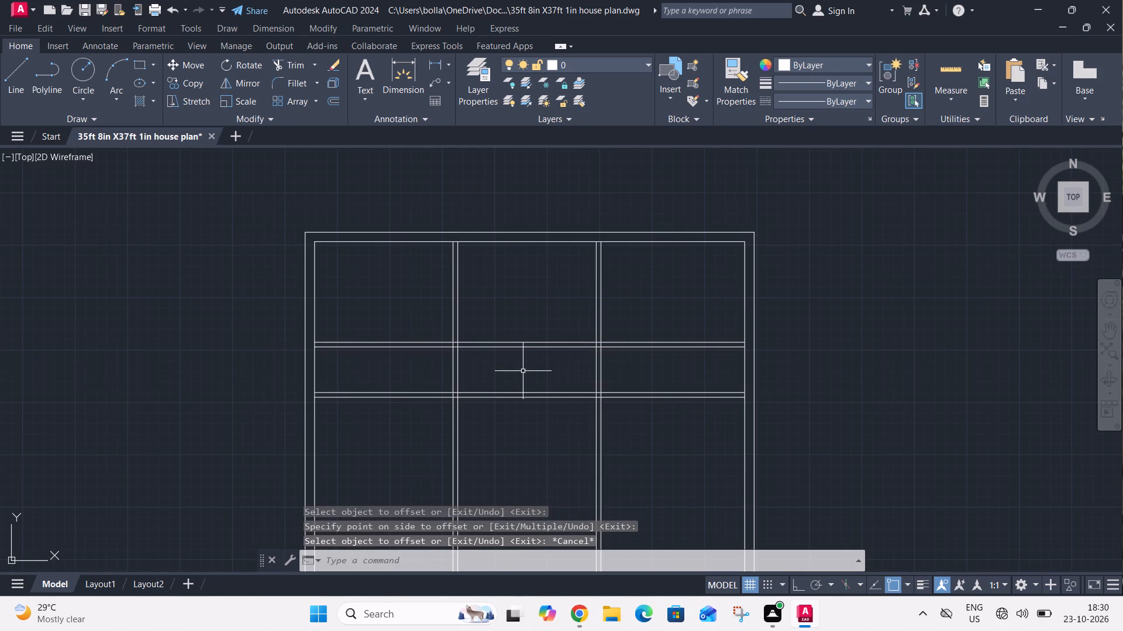
Trim the new upper partition out of the left and right bays, and the lower partition out of the middle bay.
{"action": "type", "text": "tr"}
{"action": "key", "text": "space"}
{"action": "left_click", "coordinate": [440, 367]}
{"action": "left_click", "coordinate": [434, 321]}
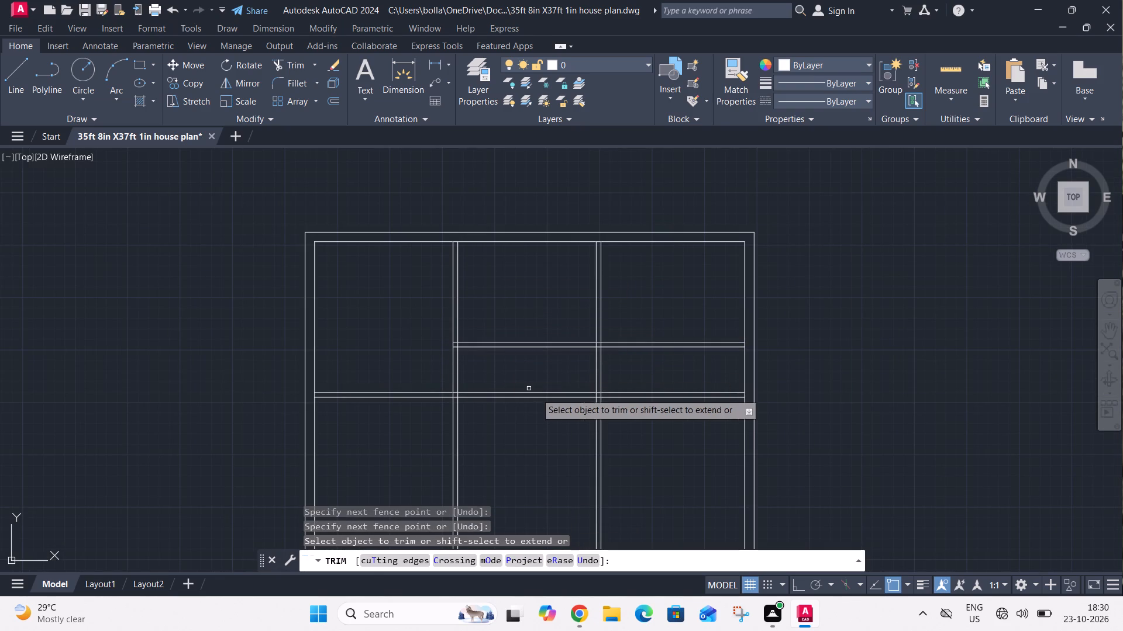
{"action": "left_click", "coordinate": [549, 412]}
{"action": "left_click", "coordinate": [550, 371]}
{"action": "left_click", "coordinate": [633, 349]}
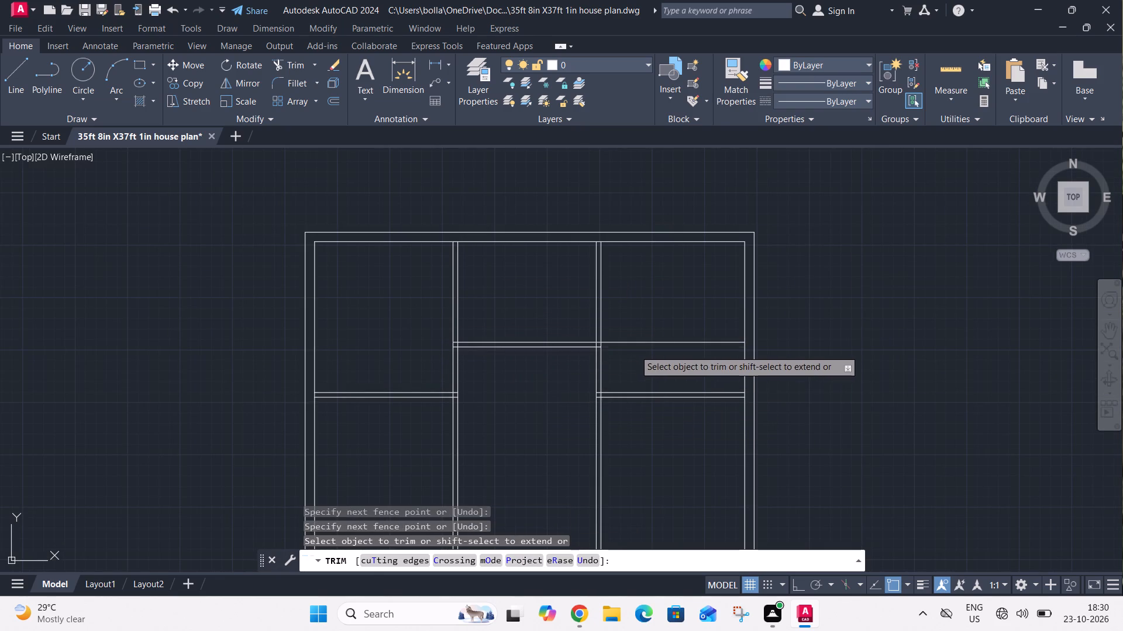
{"action": "left_click_drag", "start_coordinate": [652, 313], "coordinate": [647, 339]}
{"action": "left_click", "coordinate": [645, 358]}
{"action": "left_click", "coordinate": [654, 321]}
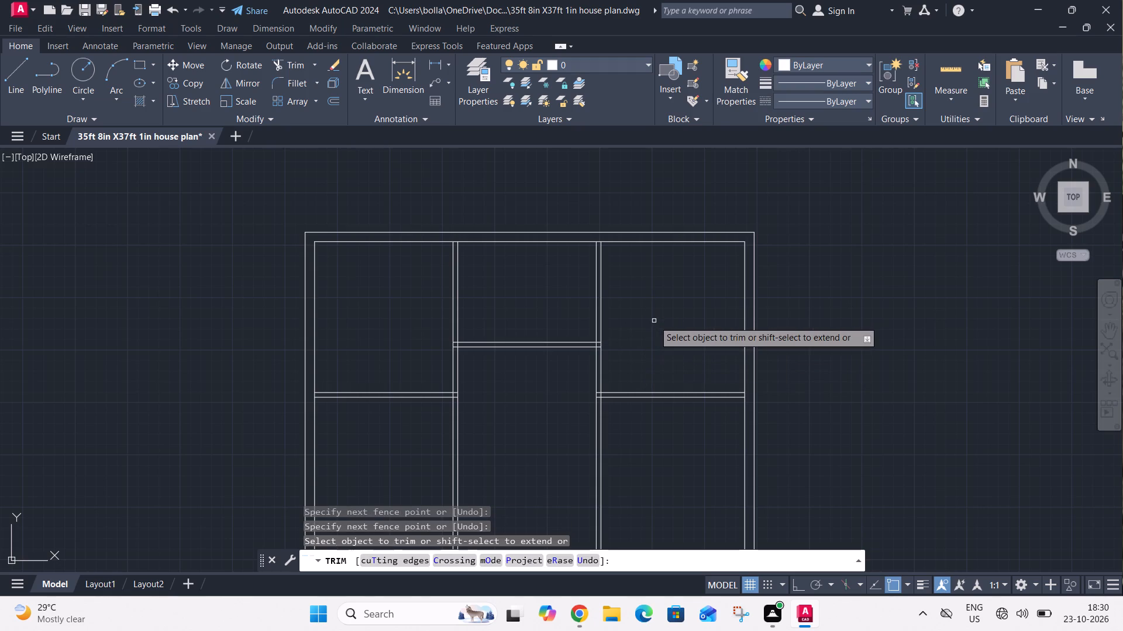
{"action": "key", "text": "Escape"}
Offset the left exterior wall's inner face 7' to the right.
{"action": "middle_click_drag", "start_coordinate": [451, 390], "coordinate": [506, 206]}
{"action": "type", "text": "o"}
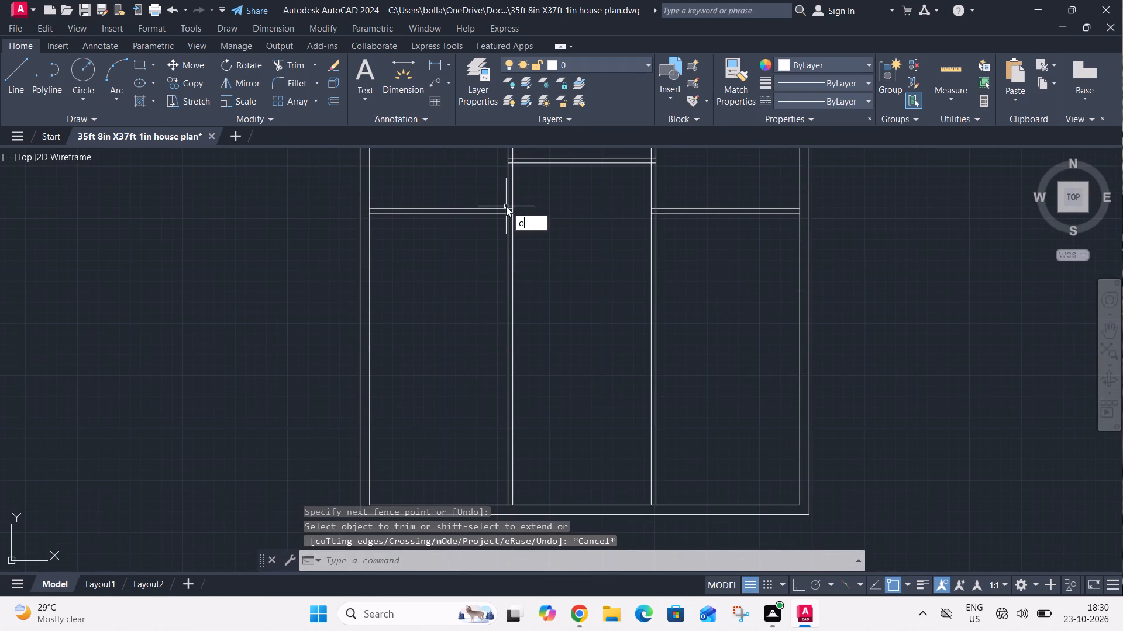
{"action": "key", "text": "space"}
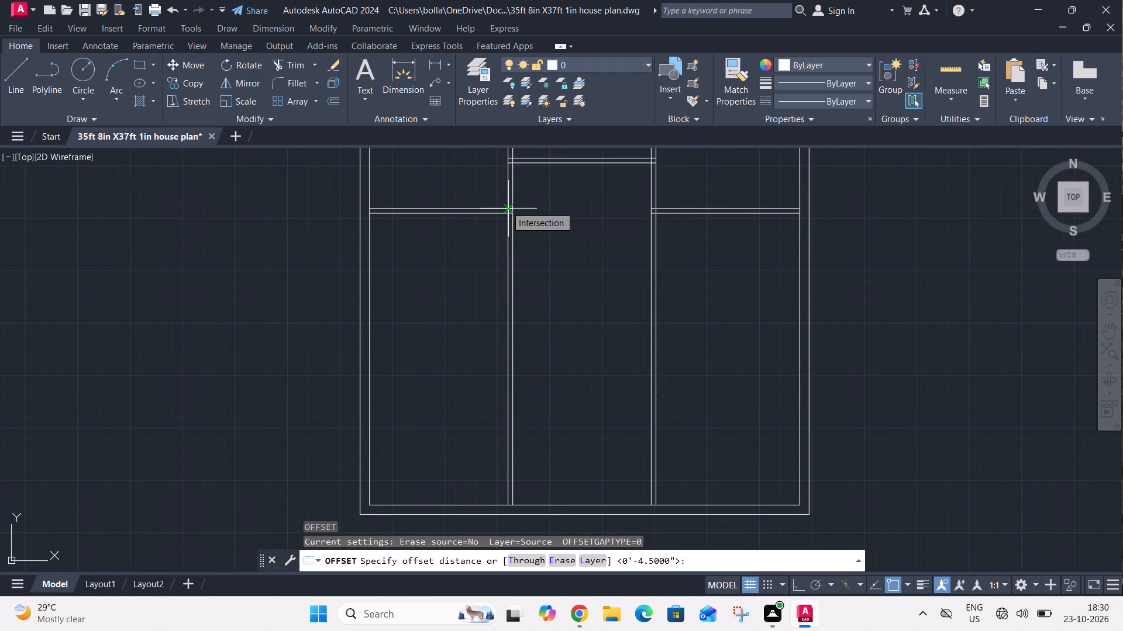
{"action": "type", "text": "7'"}
{"action": "key", "text": "Return"}
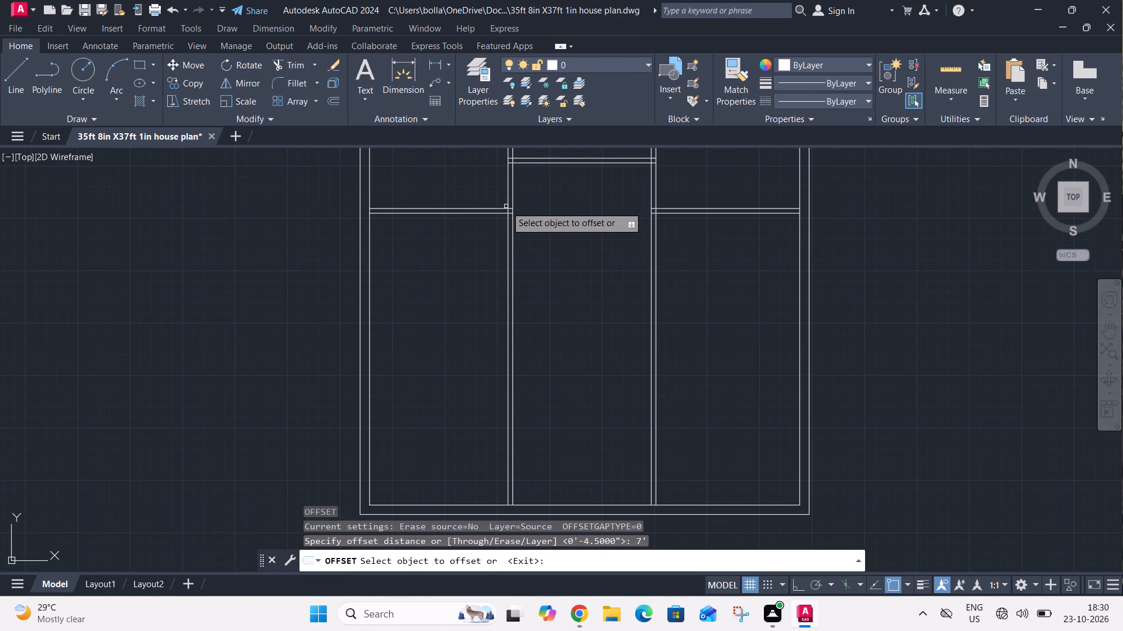
{"action": "scroll", "coordinate": [436, 242], "scroll_direction": "up", "scroll_amount": 2}
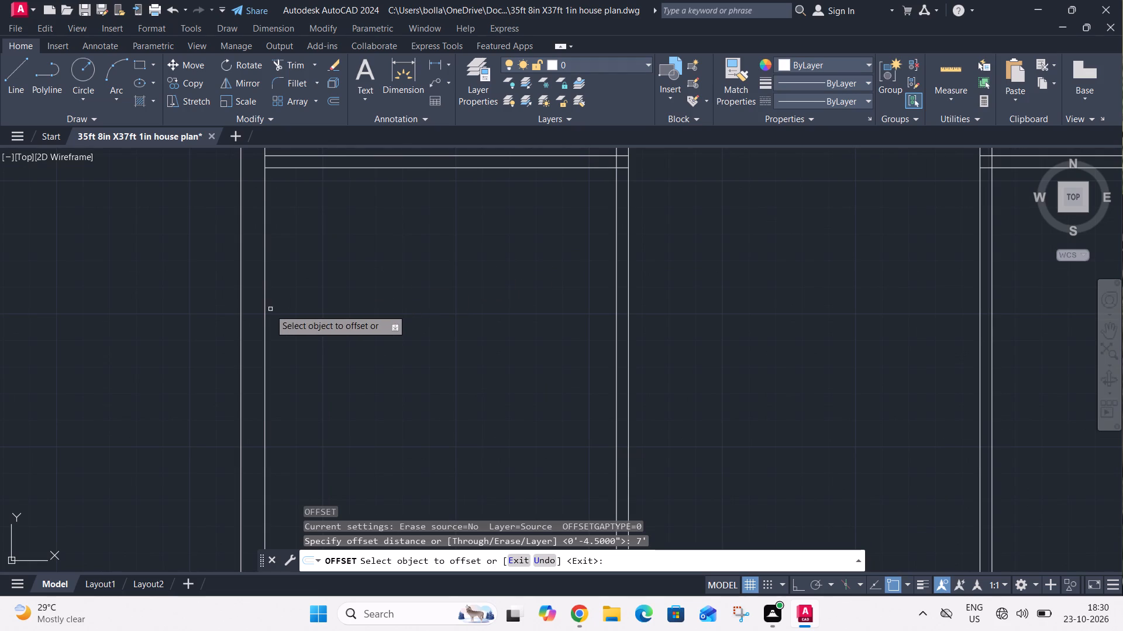
{"action": "left_click", "coordinate": [266, 315]}
{"action": "left_click", "coordinate": [334, 320]}
{"action": "key", "text": "Escape"}
Offset the lower face of the left bay's horizontal partition 5'6" downward.
{"action": "type", "text": "o"}
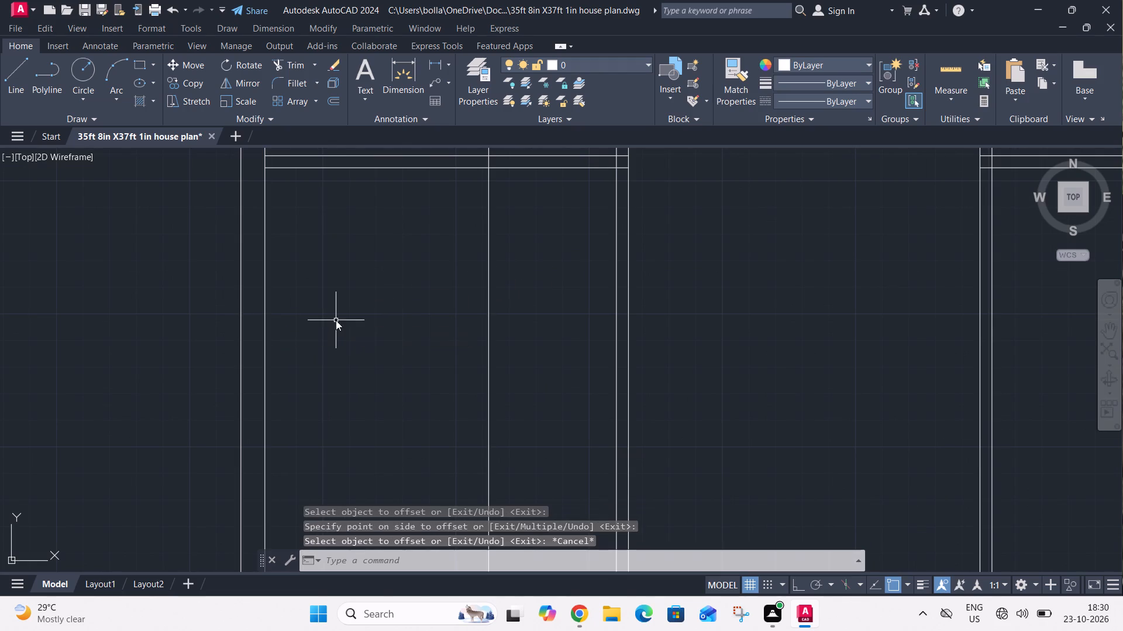
{"action": "key", "text": "space"}
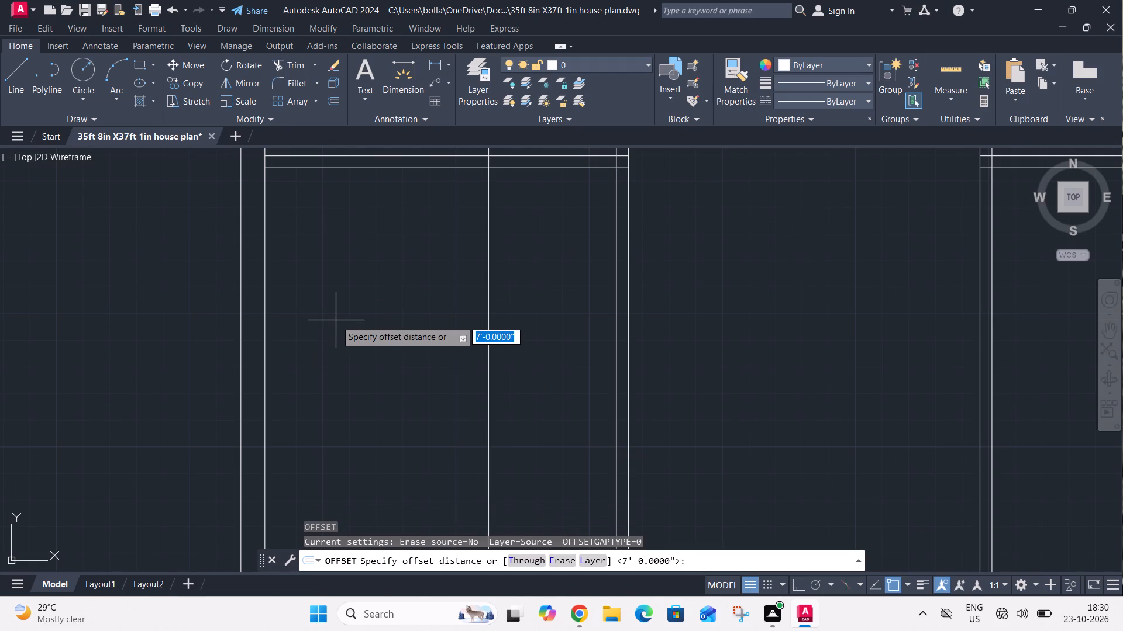
{"action": "type", "text": "5'6\""}
{"action": "key", "text": "Return"}
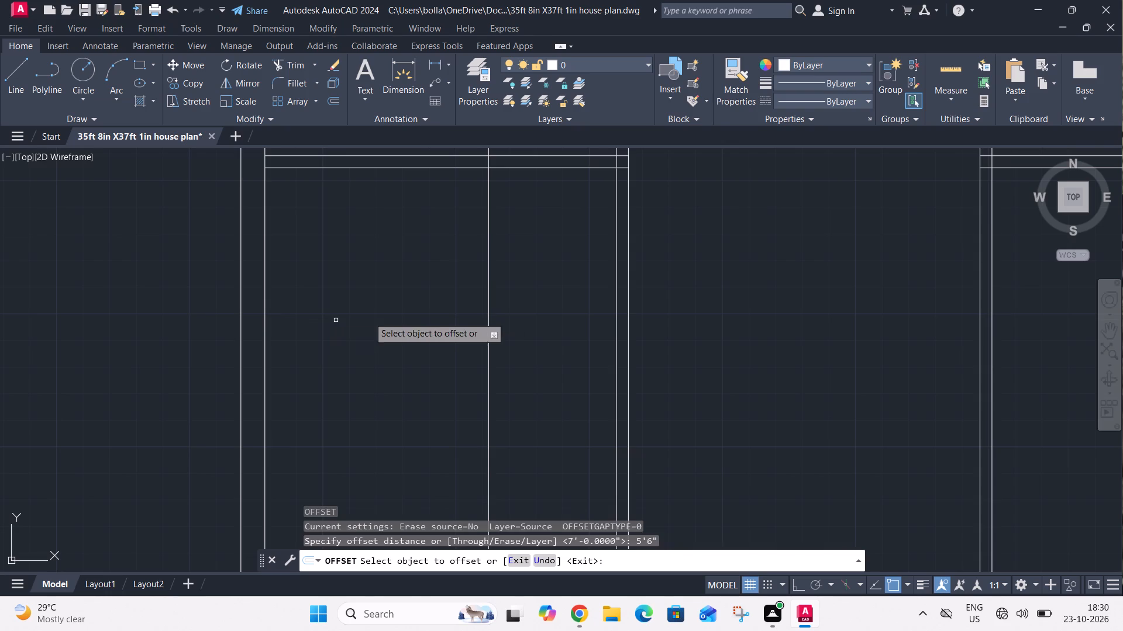
{"action": "left_click", "coordinate": [361, 170]}
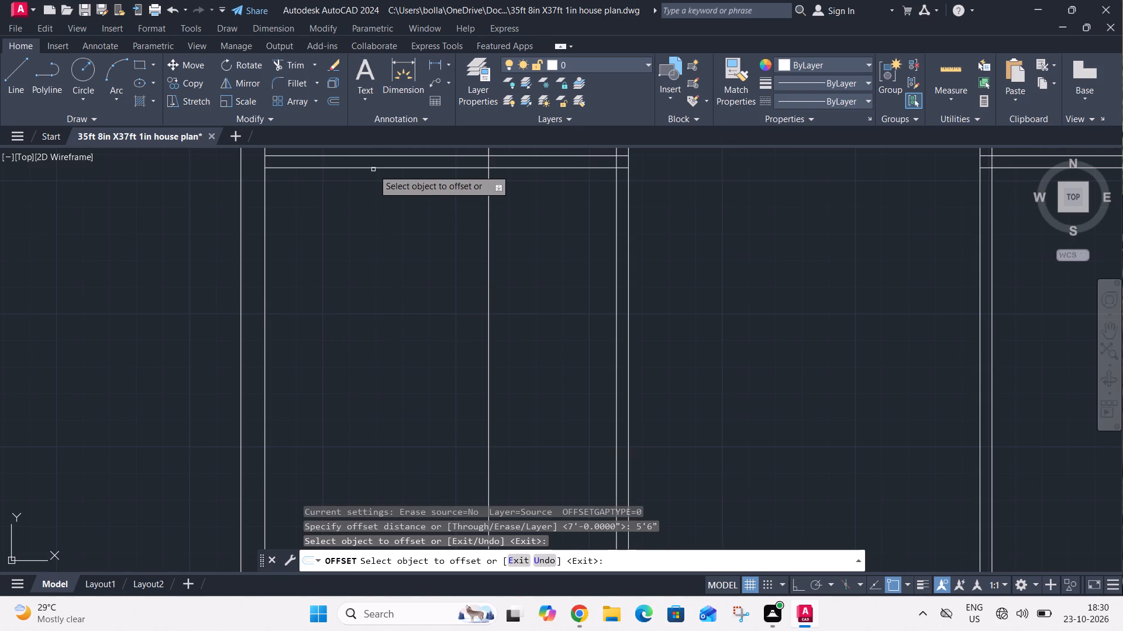
{"action": "left_click", "coordinate": [373, 169]}
{"action": "left_click", "coordinate": [377, 193]}
{"action": "key", "text": "Escape"}
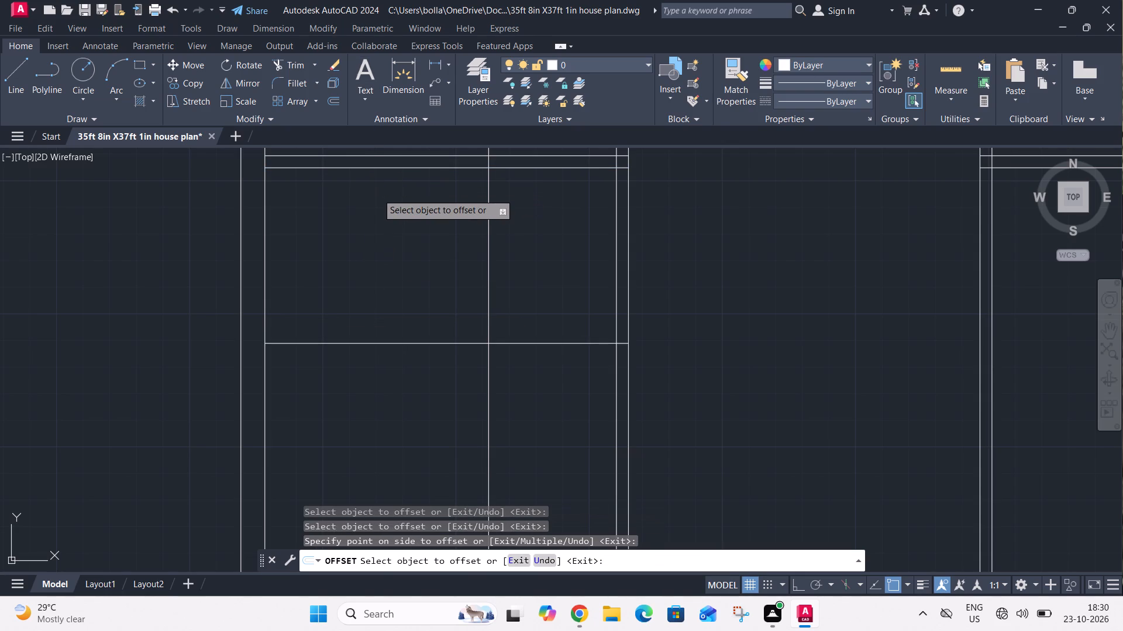
Offset the 7' vertical line to the right and the 5'6" horizontal line downward, both by 4.5".
{"action": "type", "text": "o"}
{"action": "key", "text": "space"}
{"action": "type", "text": "4.5\""}
{"action": "key", "text": "Return"}
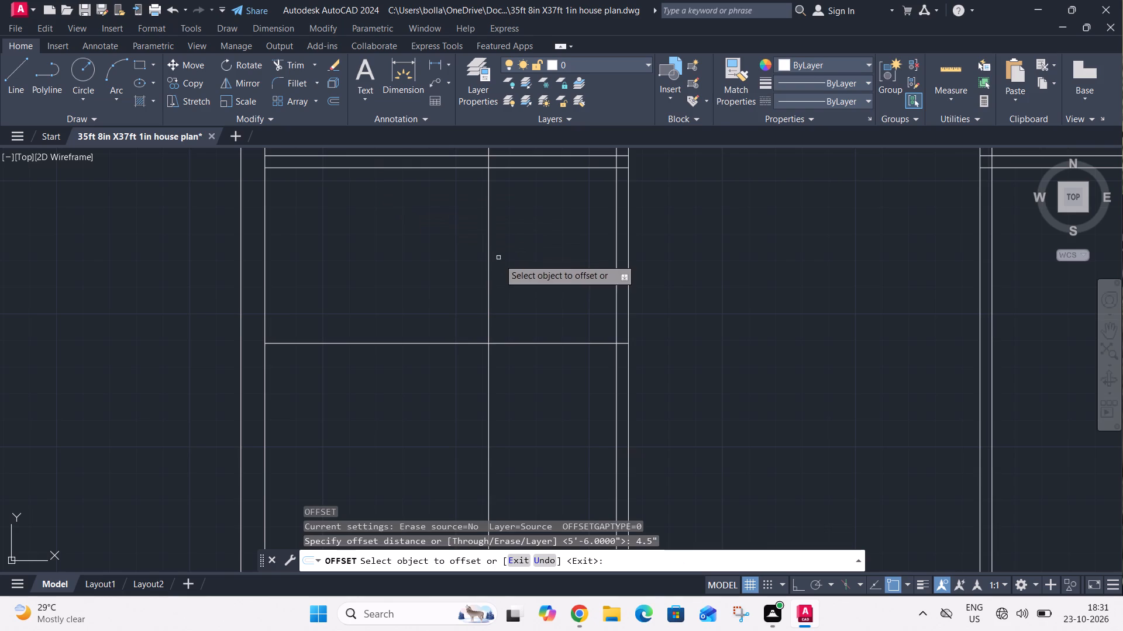
{"action": "left_click", "coordinate": [491, 285]}
{"action": "left_click", "coordinate": [503, 285]}
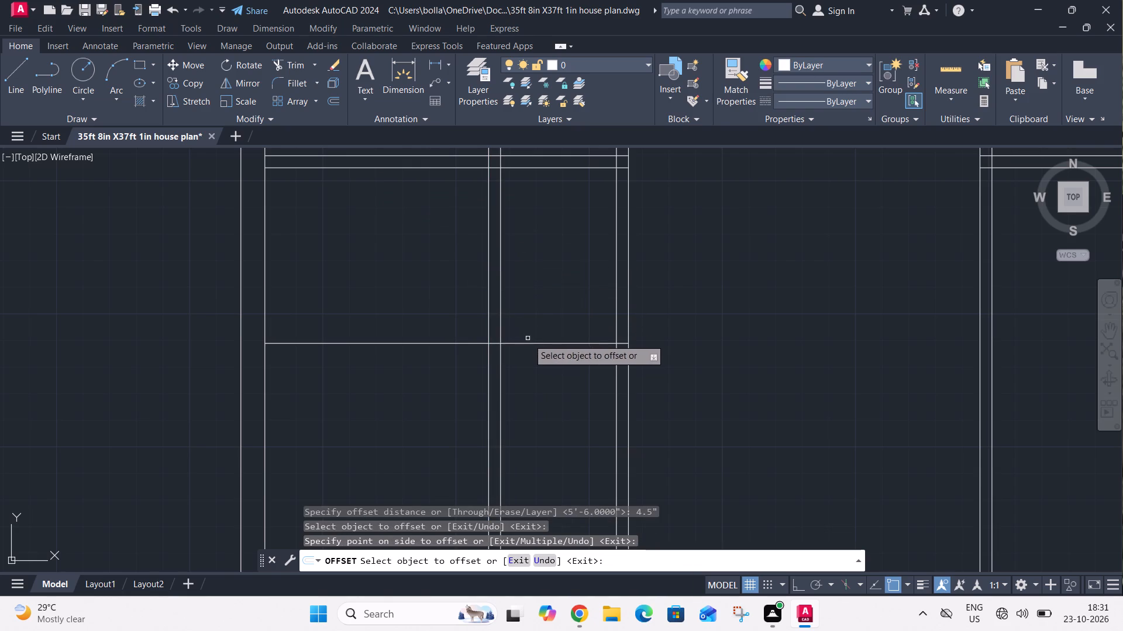
{"action": "left_click", "coordinate": [529, 341]}
{"action": "left_click", "coordinate": [534, 367]}
{"action": "key", "text": "grave"}
{"action": "scroll", "coordinate": [531, 370], "scroll_direction": "down", "scroll_amount": 2}
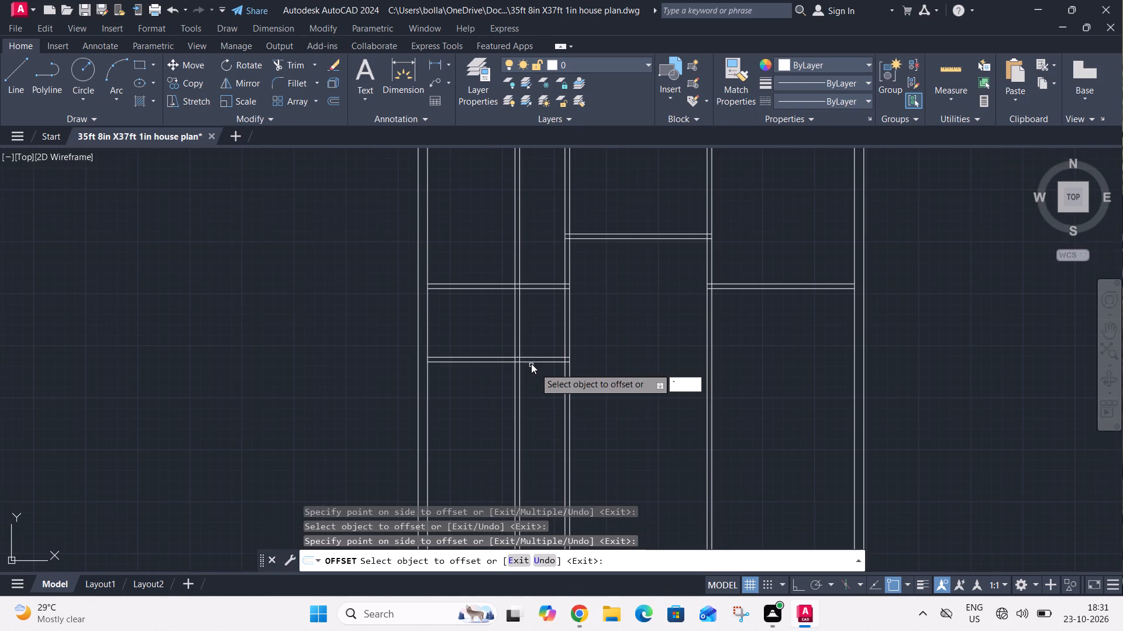
{"action": "key", "text": "Escape"}
Offset the lower face of the left bay's second horizontal partition 5'6" downward.
{"action": "middle_click_drag", "start_coordinate": [535, 404], "coordinate": [514, 377]}
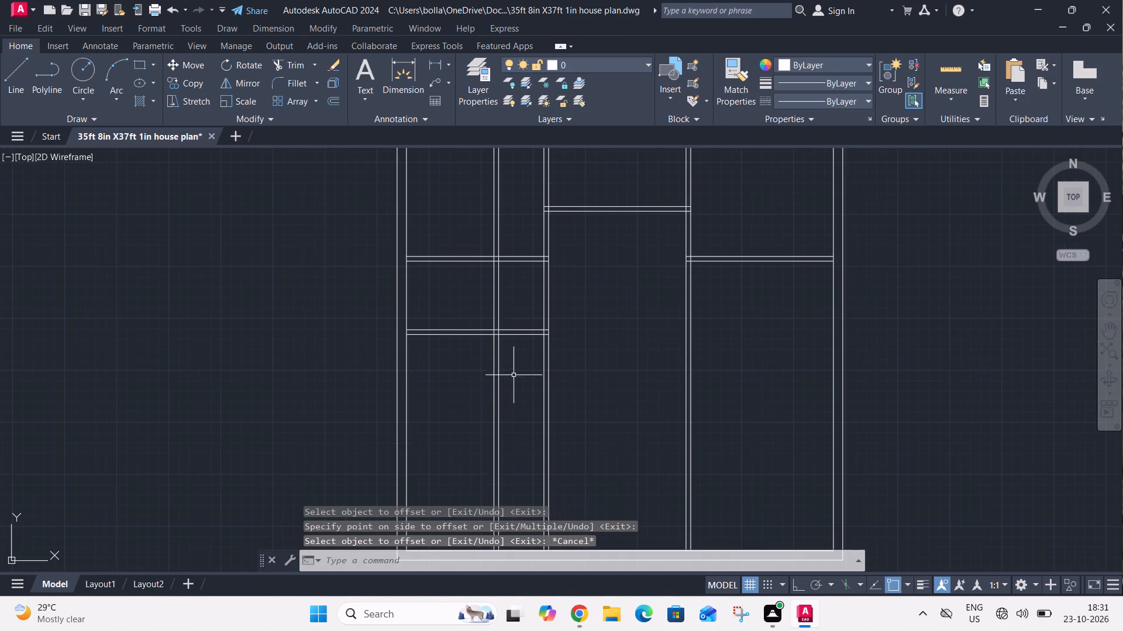
{"action": "type", "text": "o 5'6\""}
{"action": "key", "text": "Return"}
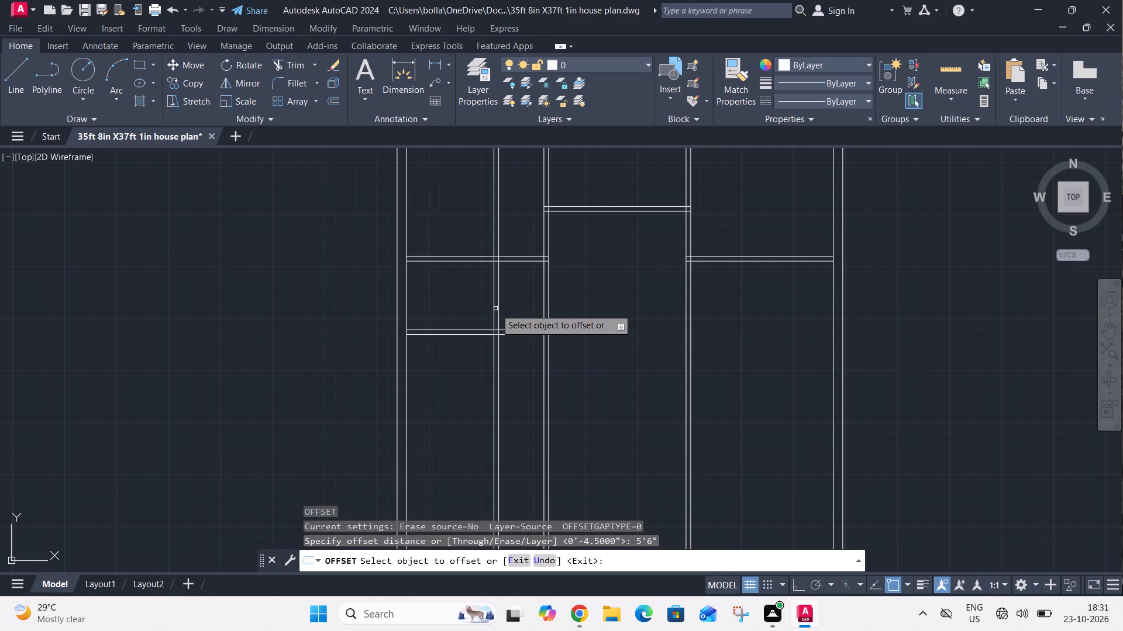
{"action": "left_click", "coordinate": [478, 335]}
{"action": "left_click", "coordinate": [478, 351]}
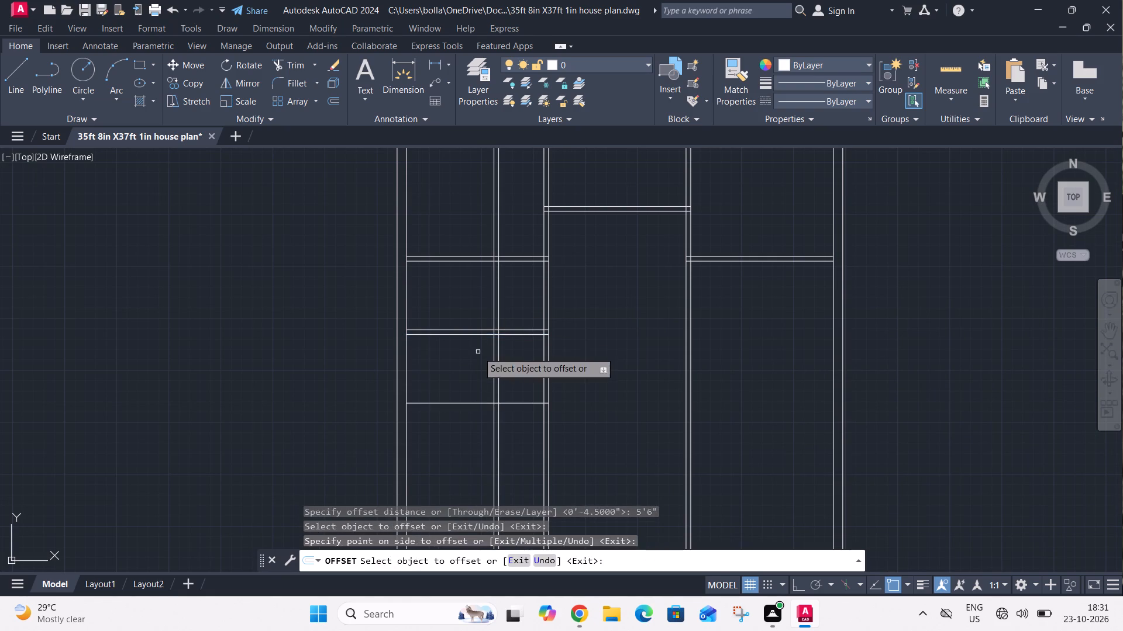
{"action": "key", "text": "Escape"}
Offset the newest horizontal line in the left bay 4.5" downward to form the third partition.
{"action": "type", "text": "o 4.5\""}
{"action": "key", "text": "Return"}
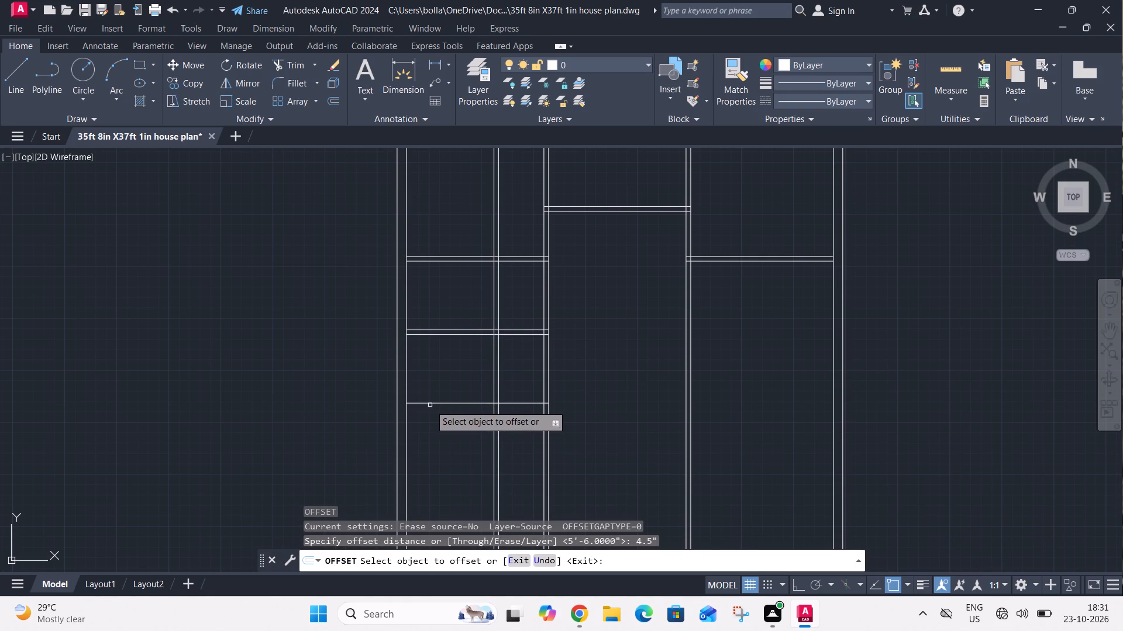
{"action": "left_click_drag", "start_coordinate": [430, 404], "coordinate": [432, 416]}
{"action": "left_click", "coordinate": [433, 439]}
{"action": "key", "text": "Escape"}
Trim the left bay's short vertical partition below the third horizontal partition and above the first one.
{"action": "type", "text": "tr"}
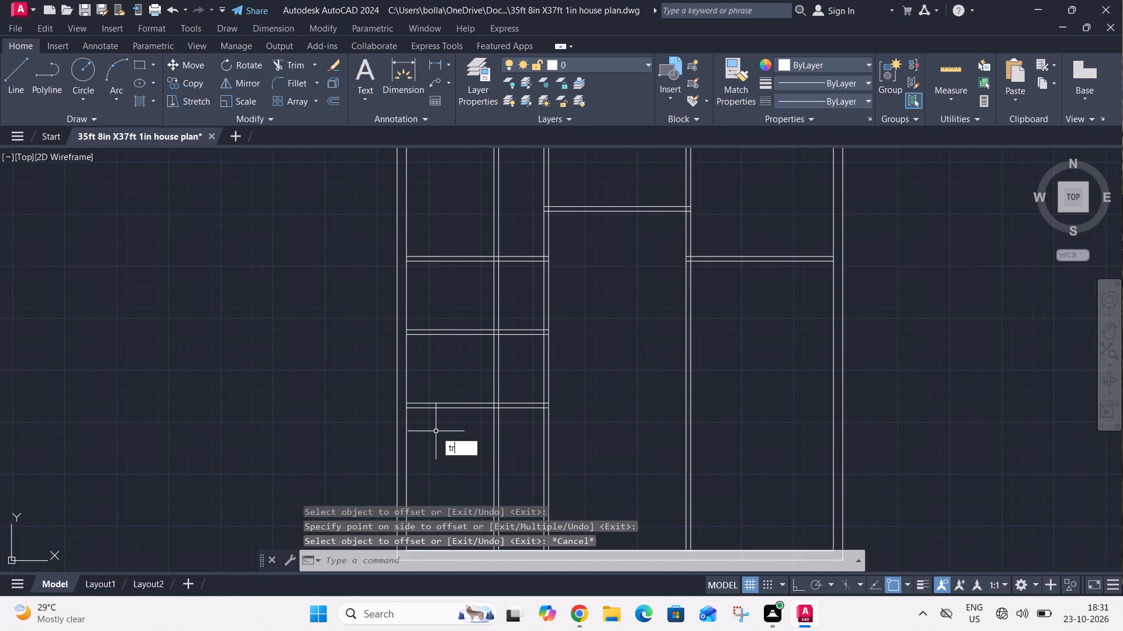
{"action": "key", "text": "space"}
{"action": "left_click_drag", "start_coordinate": [510, 459], "coordinate": [508, 465]}
{"action": "left_click", "coordinate": [483, 480]}
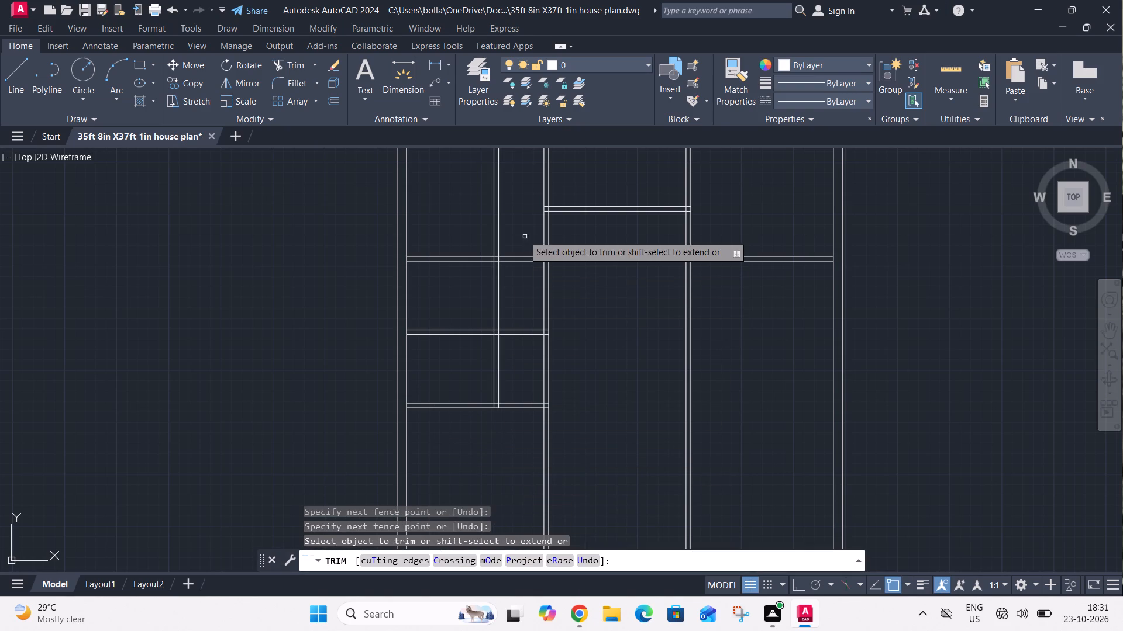
{"action": "left_click", "coordinate": [522, 234]}
{"action": "left_click", "coordinate": [459, 237]}
{"action": "key", "text": "Escape"}
Measure the lower-left room's clear vertical length with a temporary linear dimension, without placing it.
{"action": "middle_click_drag", "start_coordinate": [498, 450], "coordinate": [497, 421]}
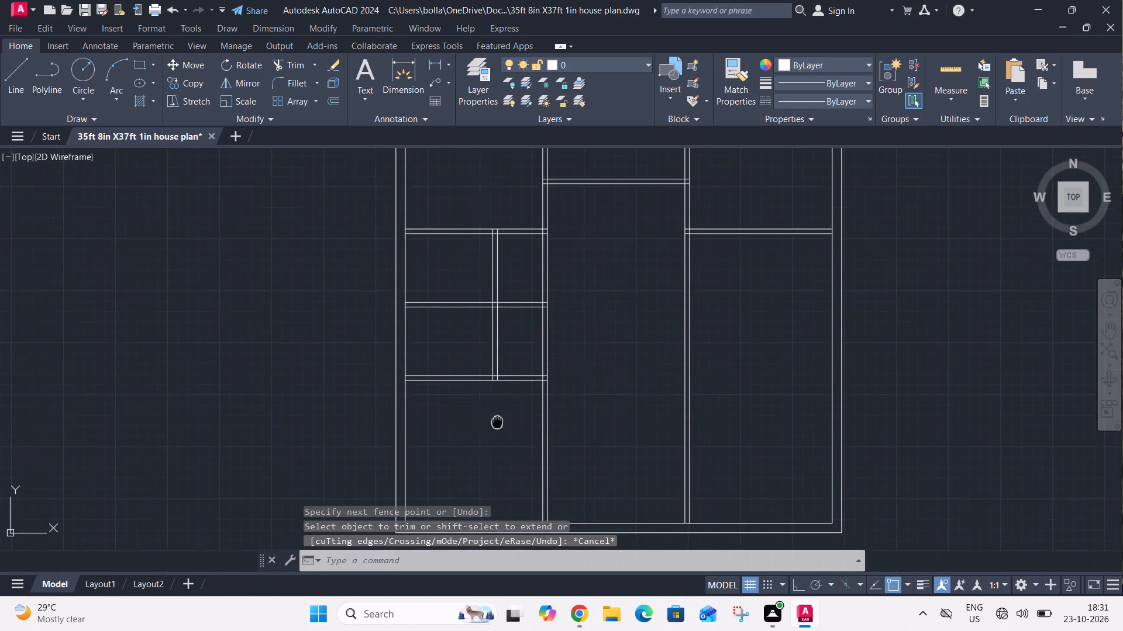
{"action": "middle_click_drag", "start_coordinate": [497, 421], "coordinate": [454, 374]}
{"action": "middle_click_drag", "start_coordinate": [433, 396], "coordinate": [444, 368]}
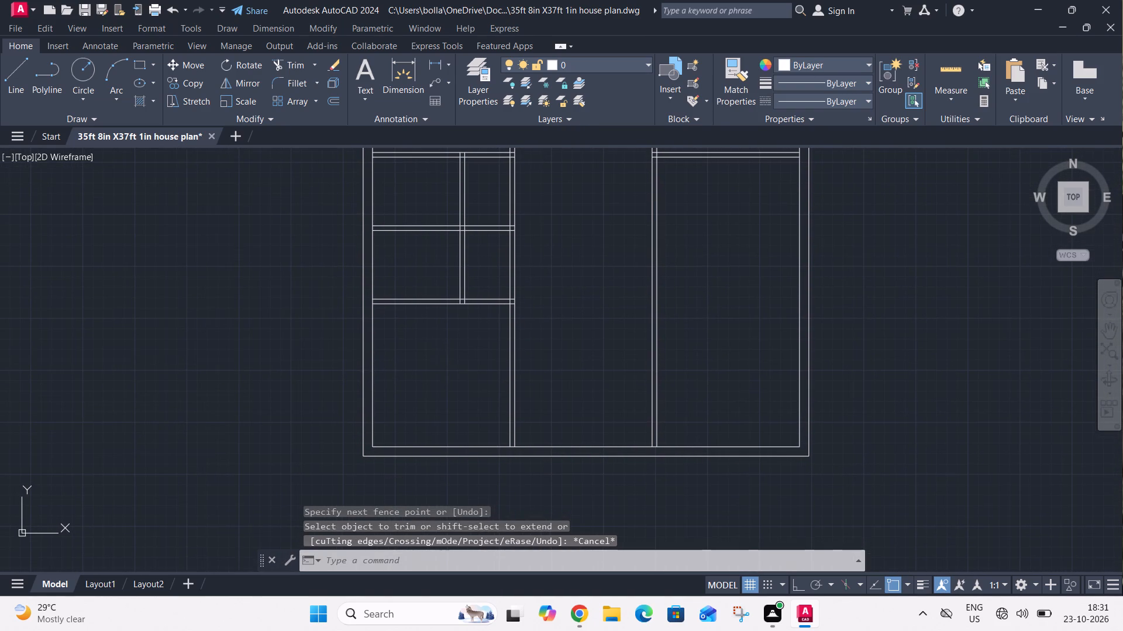
{"action": "left_click", "coordinate": [432, 60]}
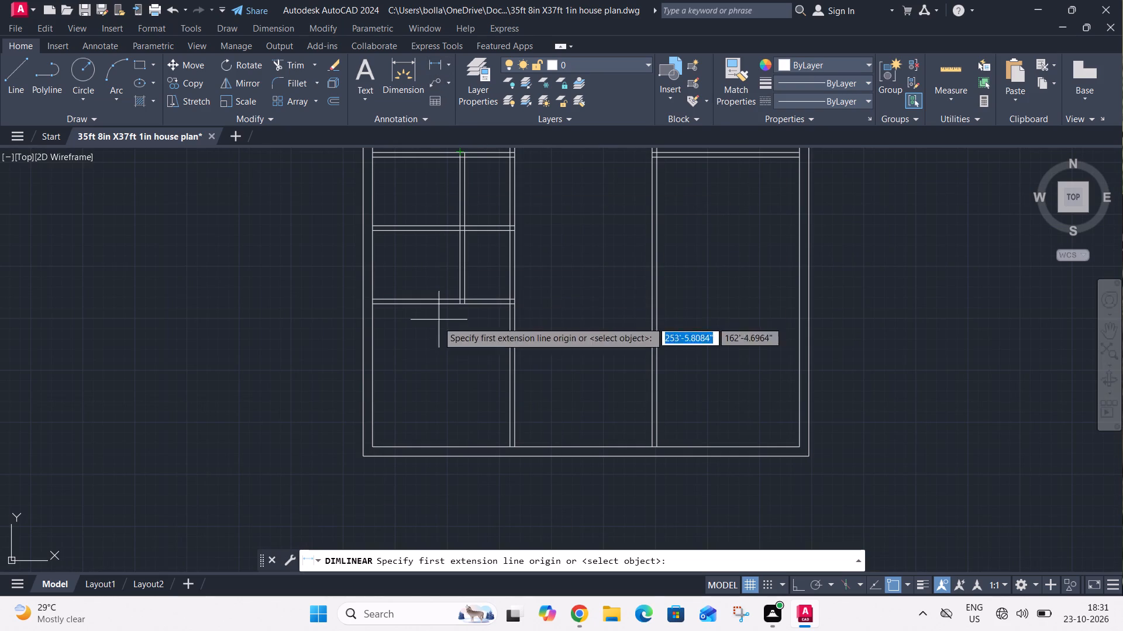
{"action": "left_click", "coordinate": [371, 301]}
{"action": "left_click", "coordinate": [374, 448]}
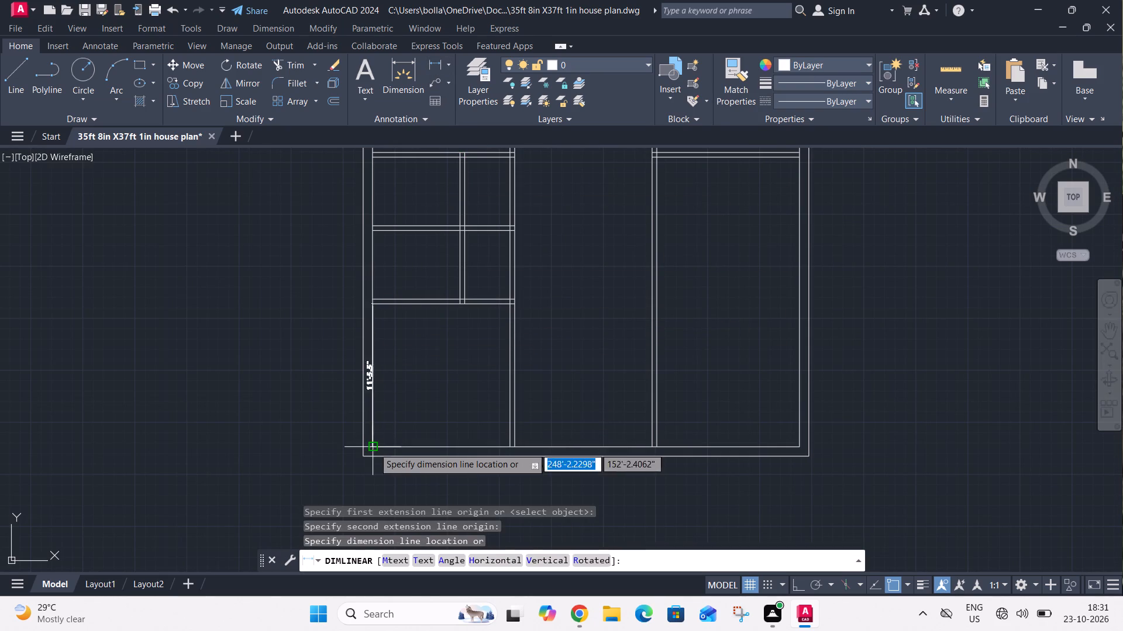
{"action": "scroll", "coordinate": [406, 454], "scroll_direction": "up", "scroll_amount": 2}
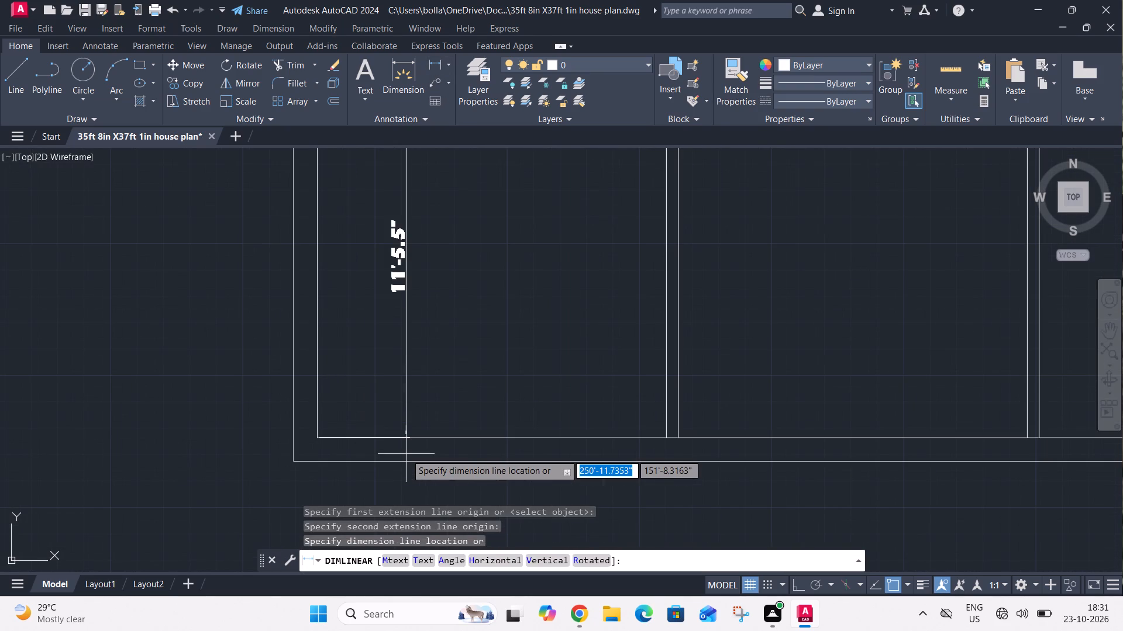
{"action": "key", "text": "Escape"}
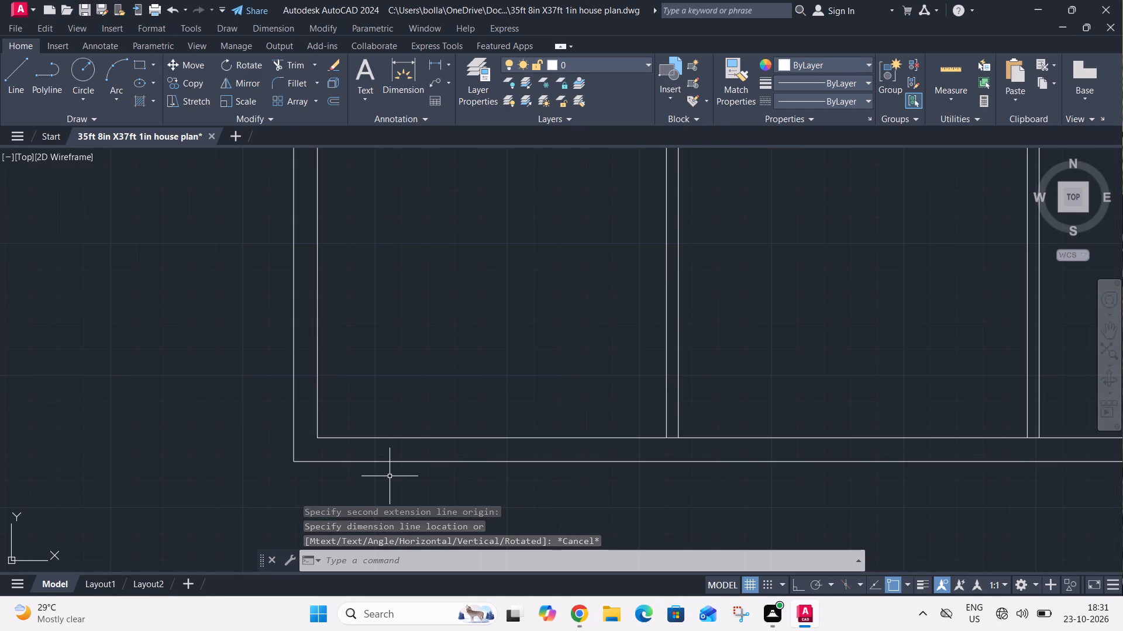
Extend both lines of the left bay's third horizontal partition across the middle and right bays to the right exterior wall.
{"action": "scroll", "coordinate": [364, 407], "scroll_direction": "down", "scroll_amount": 3}
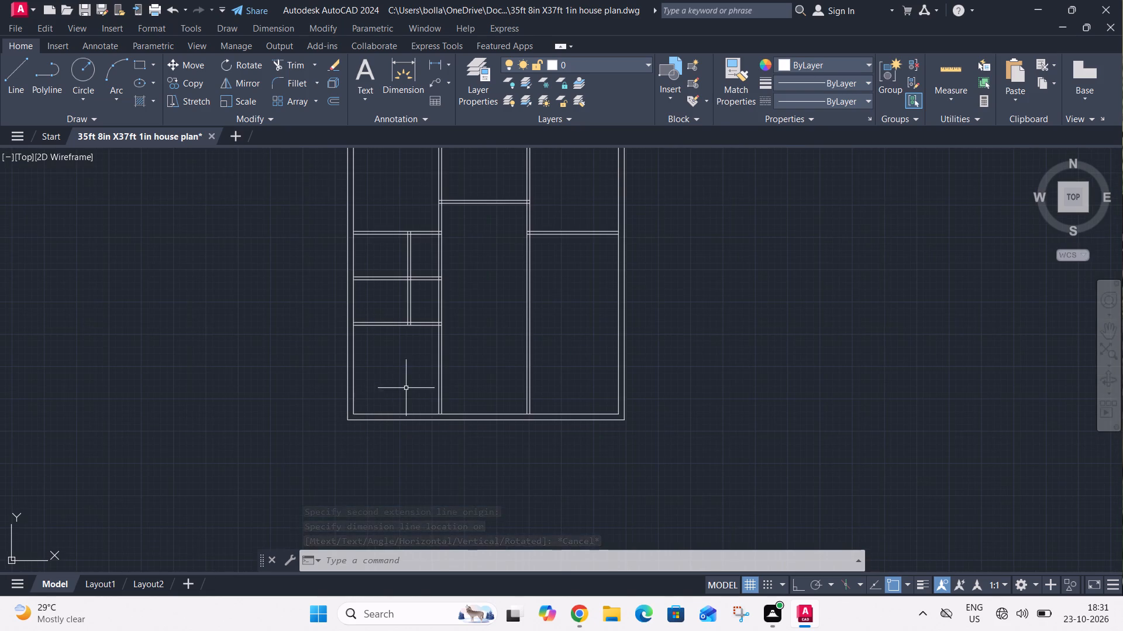
{"action": "middle_click_drag", "start_coordinate": [406, 388], "coordinate": [317, 480]}
{"action": "middle_click_drag", "start_coordinate": [467, 442], "coordinate": [359, 462]}
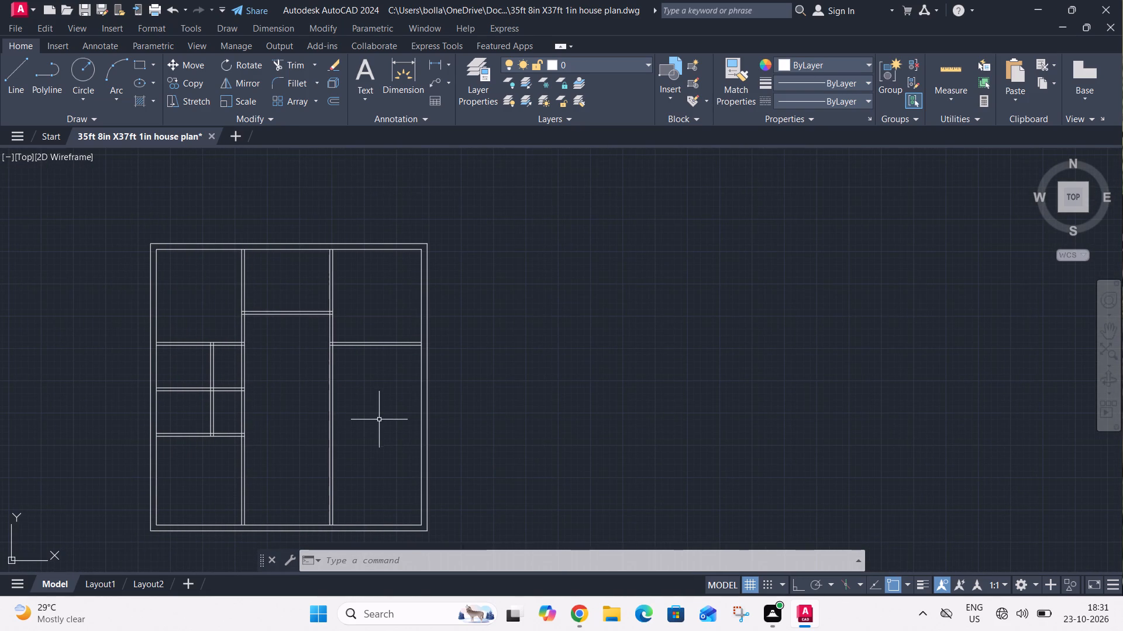
{"action": "key", "text": "e"}
{"action": "type", "text": "x"}
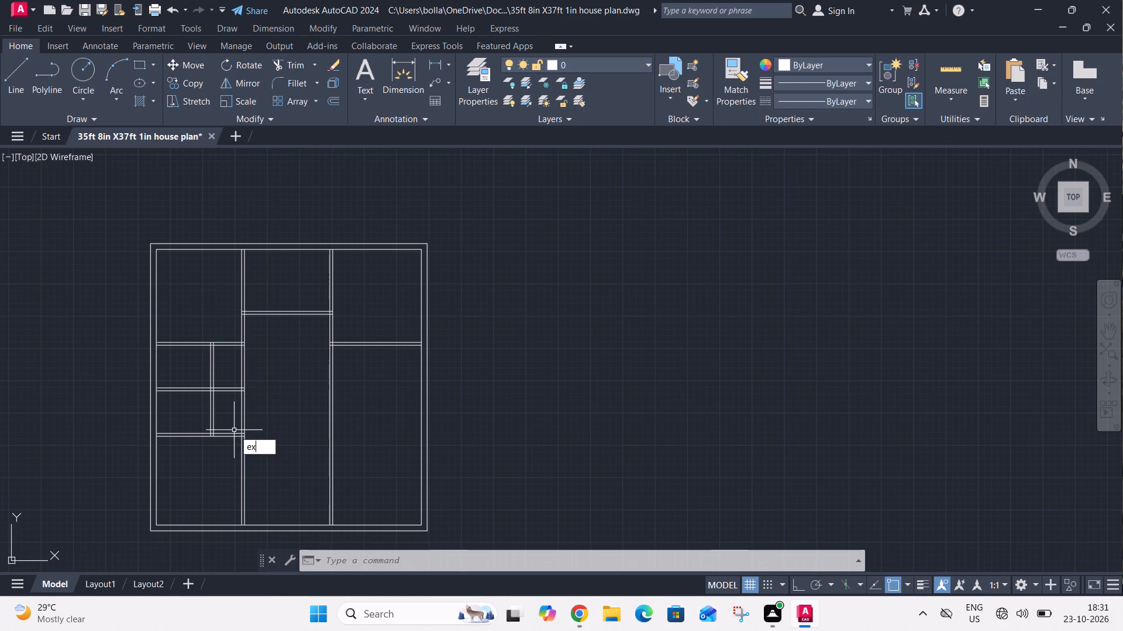
{"action": "key", "text": "space"}
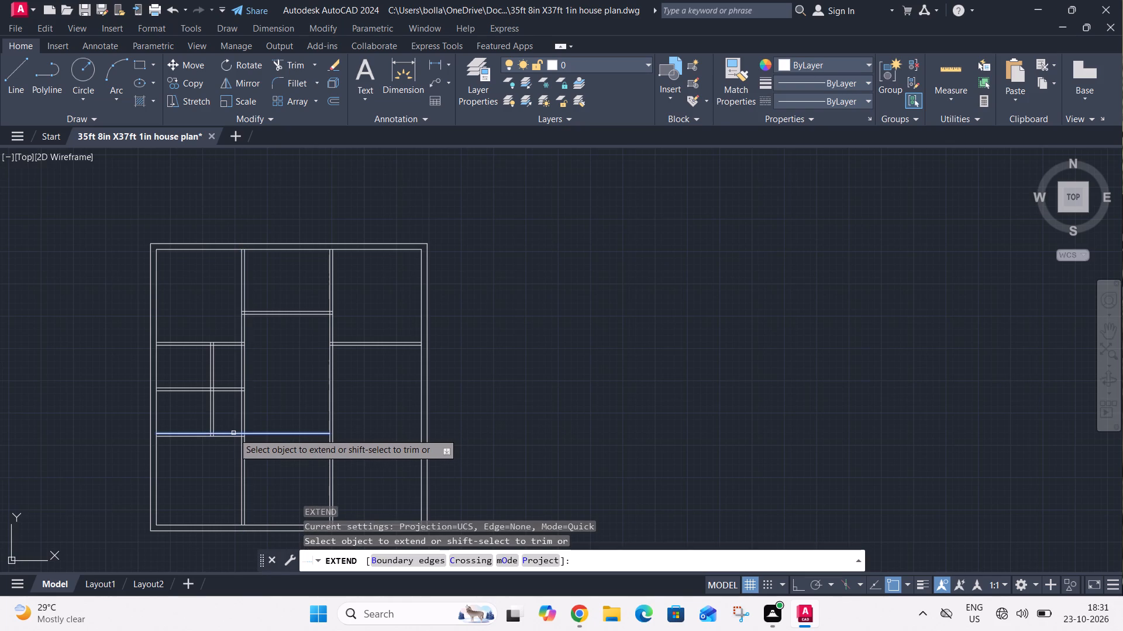
{"action": "left_click", "coordinate": [233, 433]}
{"action": "left_click", "coordinate": [233, 437]}
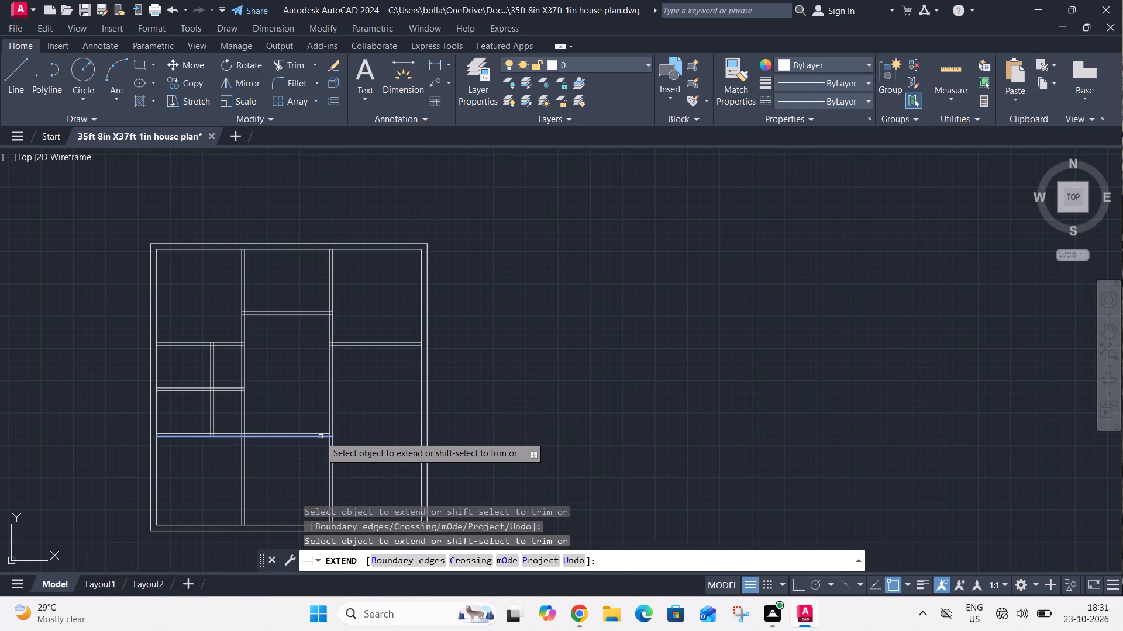
{"action": "left_click", "coordinate": [320, 434]}
{"action": "left_click", "coordinate": [320, 436]}
{"action": "left_click", "coordinate": [321, 434]}
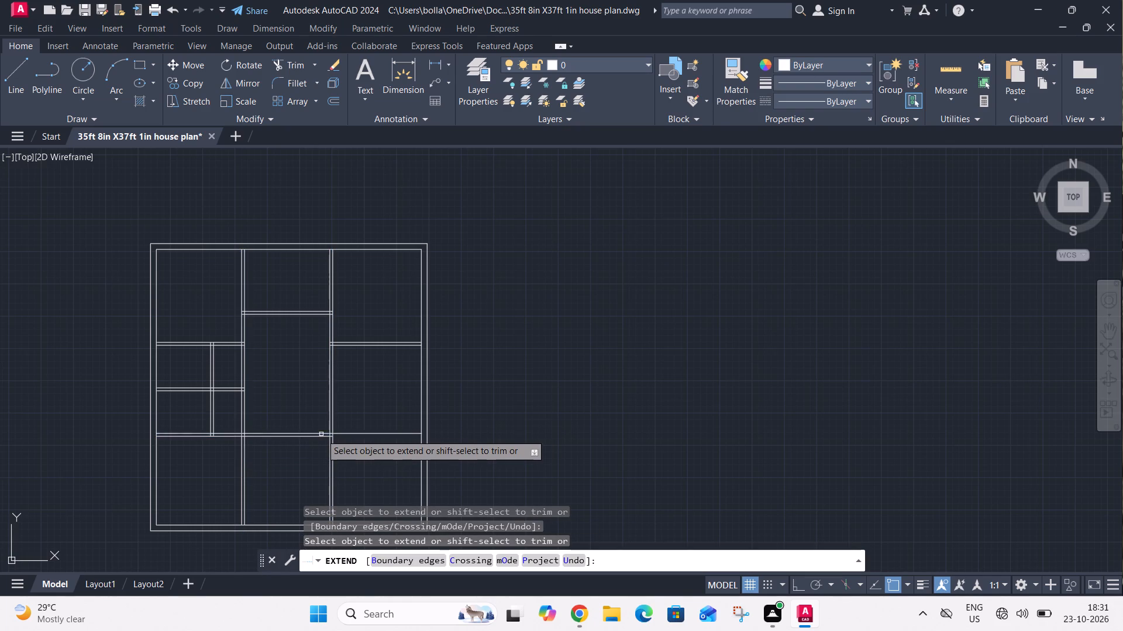
{"action": "left_click", "coordinate": [323, 436]}
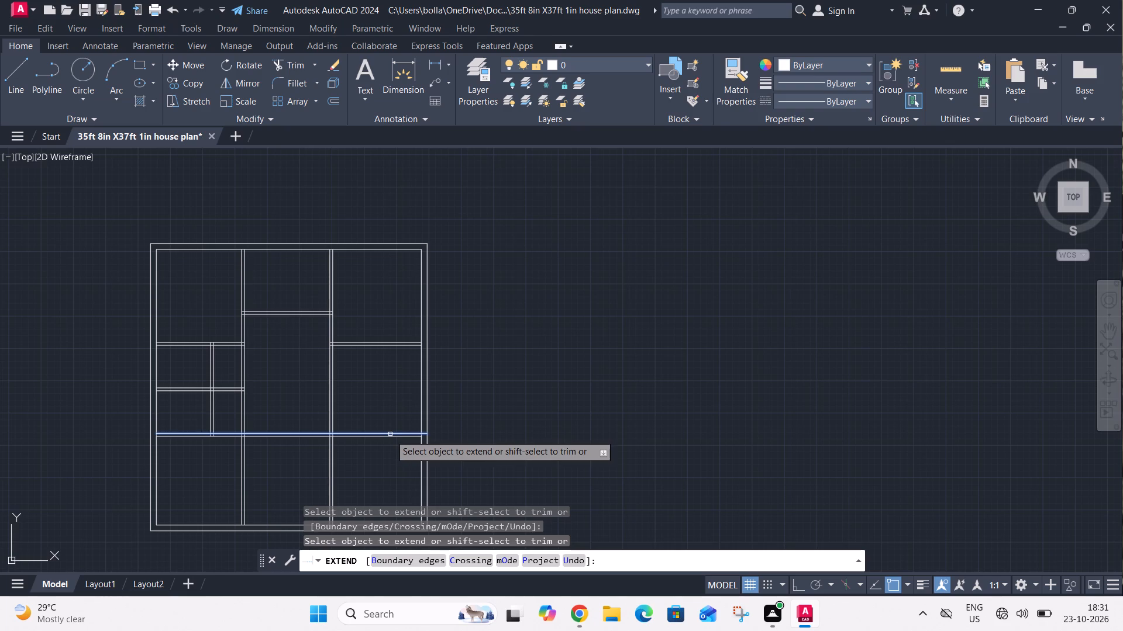
{"action": "left_click", "coordinate": [390, 435]}
{"action": "left_click", "coordinate": [402, 431]}
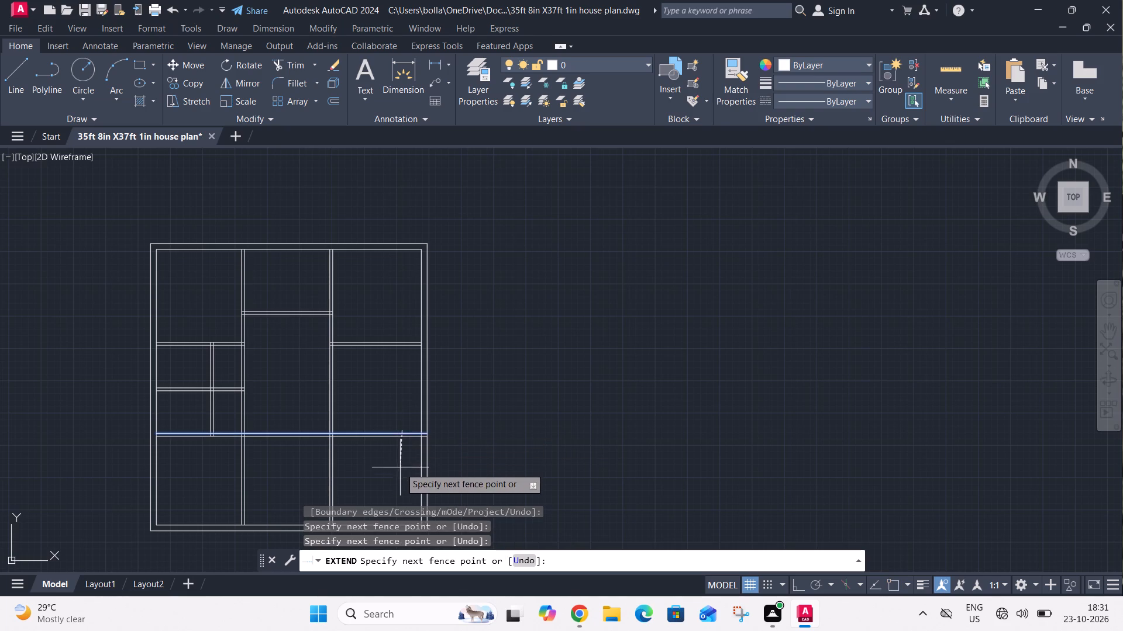
{"action": "key", "text": "Escape"}
Offset the upper face of the extended horizontal partition 4' upward.
{"action": "scroll", "coordinate": [410, 402], "scroll_direction": "up", "scroll_amount": 2}
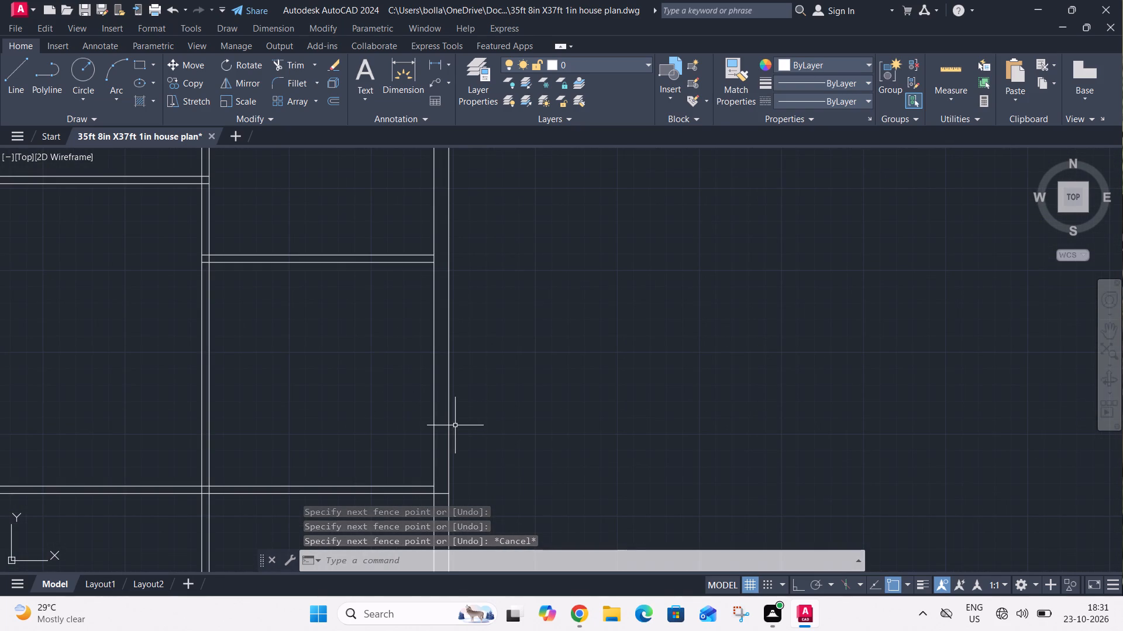
{"action": "type", "text": "o"}
{"action": "key", "text": "space"}
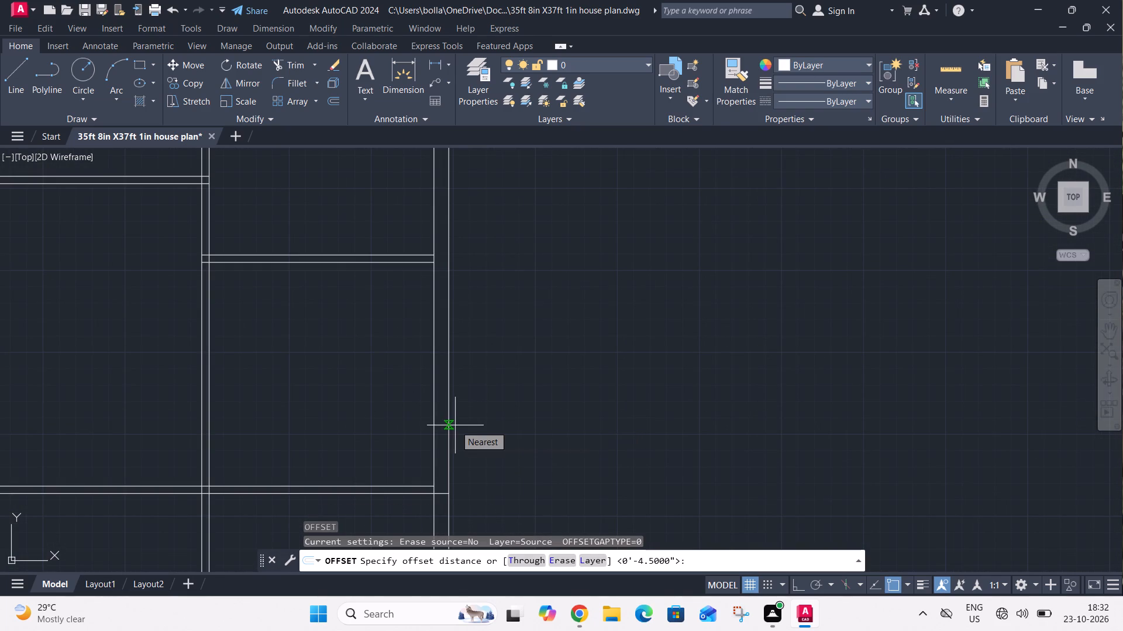
{"action": "scroll", "coordinate": [457, 418], "scroll_direction": "down", "scroll_amount": 2}
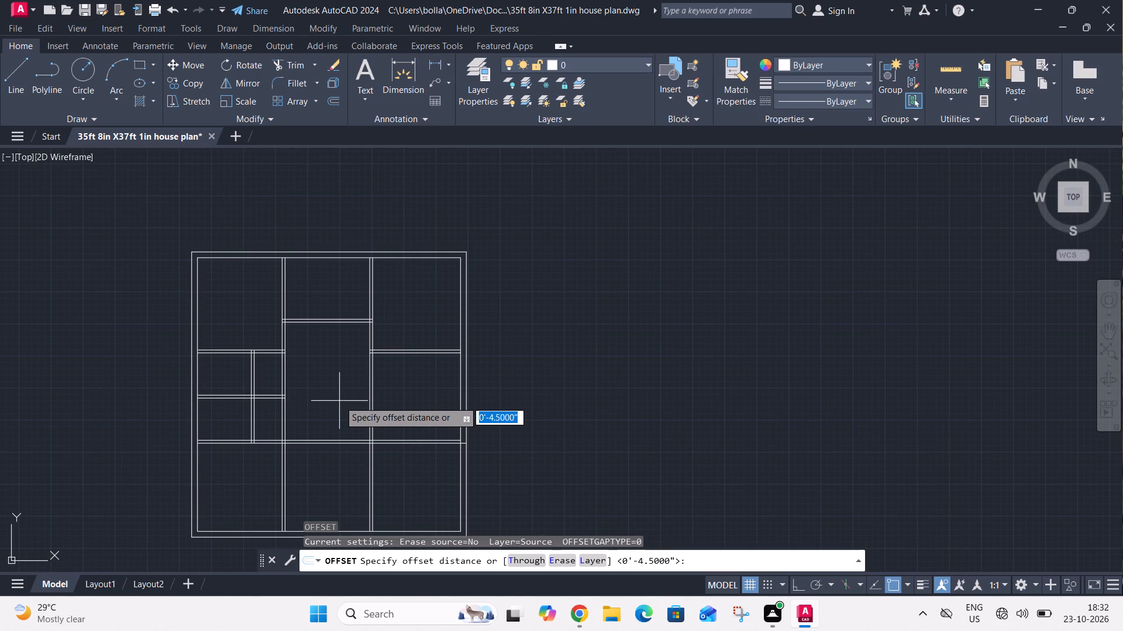
{"action": "type", "text": "4'"}
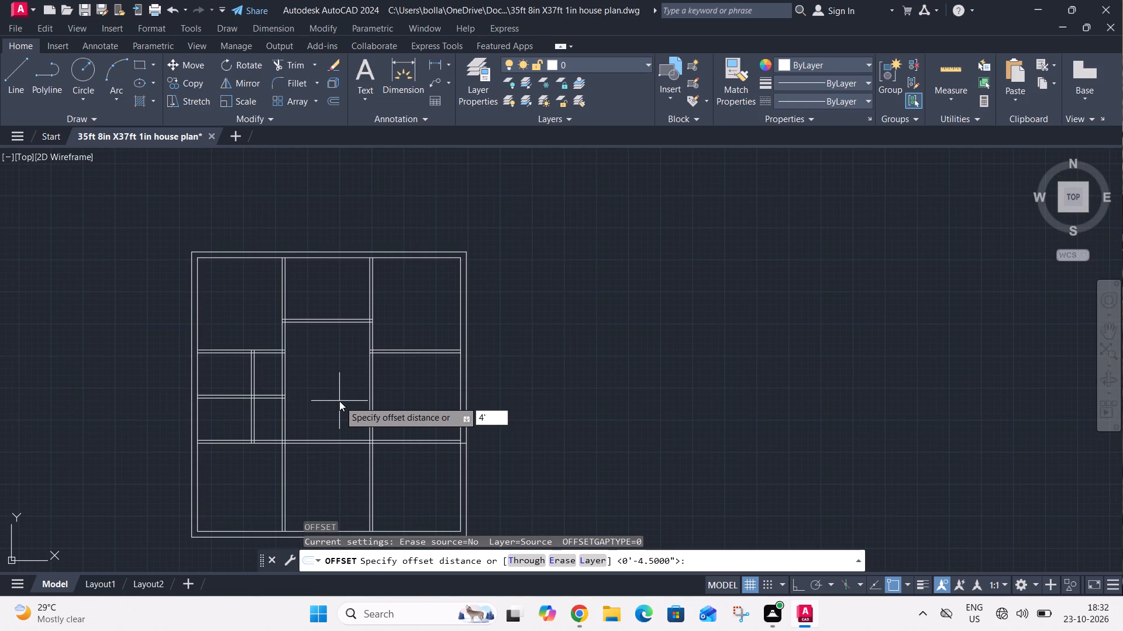
{"action": "key", "text": "Return"}
{"action": "scroll", "coordinate": [416, 428], "scroll_direction": "up", "scroll_amount": 3}
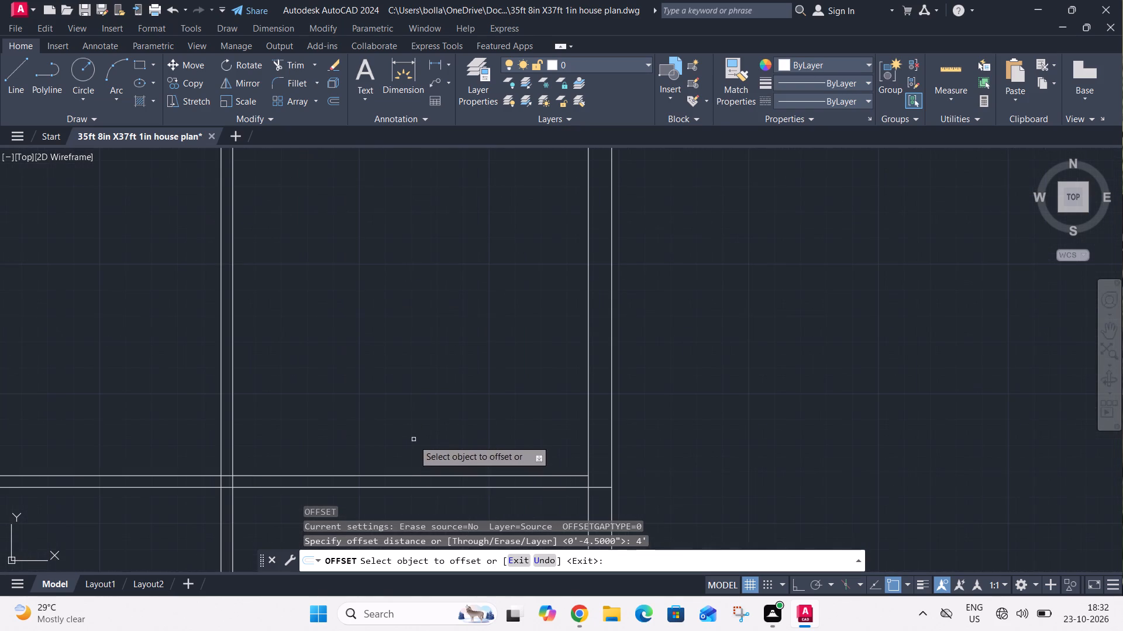
{"action": "left_click", "coordinate": [413, 474]}
{"action": "left_click", "coordinate": [415, 459]}
{"action": "key", "text": "Escape"}
Offset the newest horizontal line 4.5" upward to form a partition above the extended one.
{"action": "type", "text": "o"}
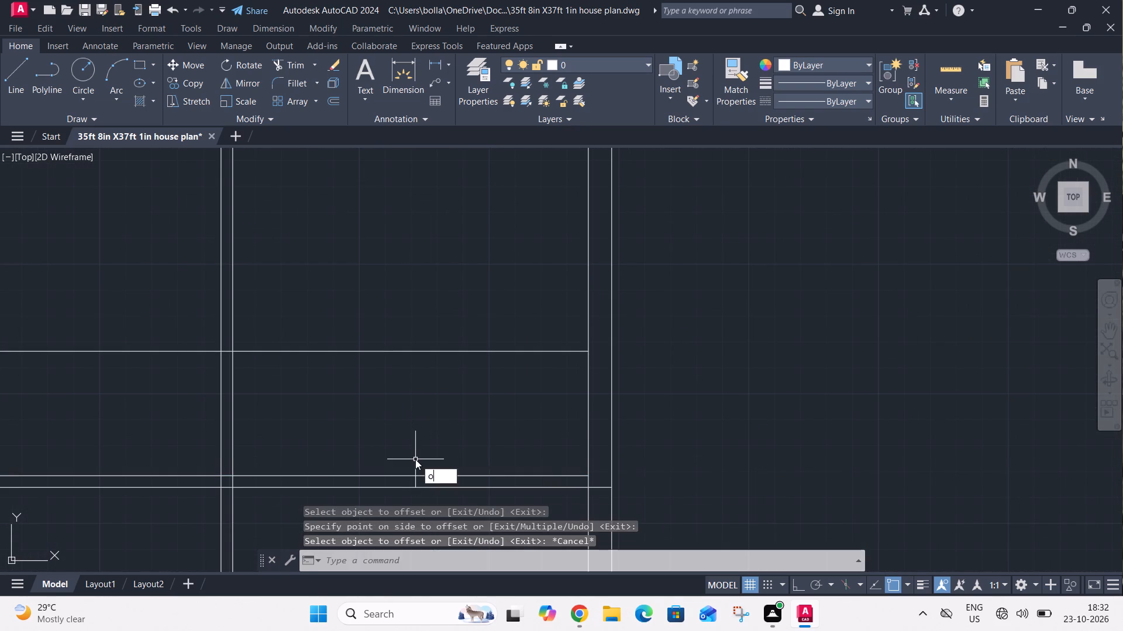
{"action": "key", "text": "space"}
{"action": "type", "text": "4.5\""}
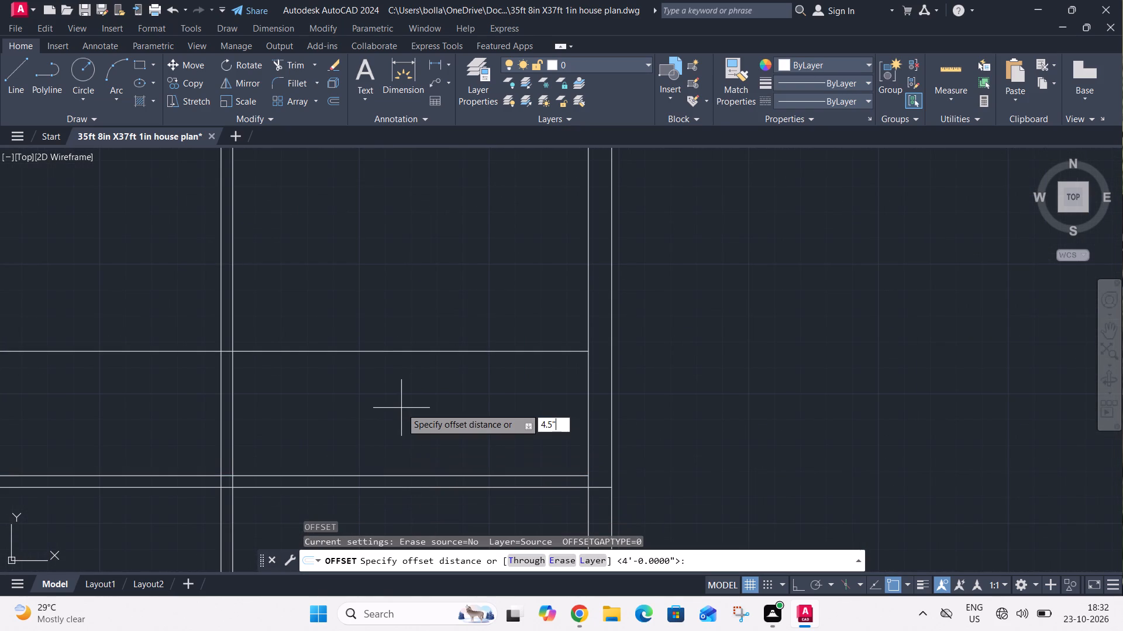
{"action": "key", "text": "Return"}
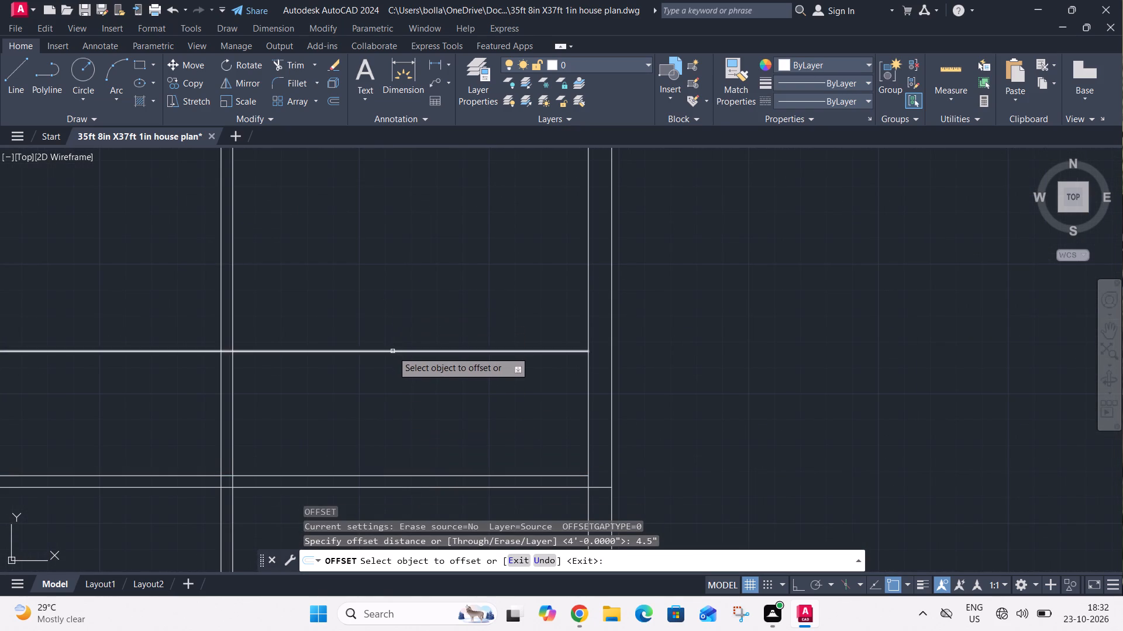
{"action": "left_click", "coordinate": [392, 351]}
{"action": "left_click", "coordinate": [401, 330]}
{"action": "key", "text": "Escape"}
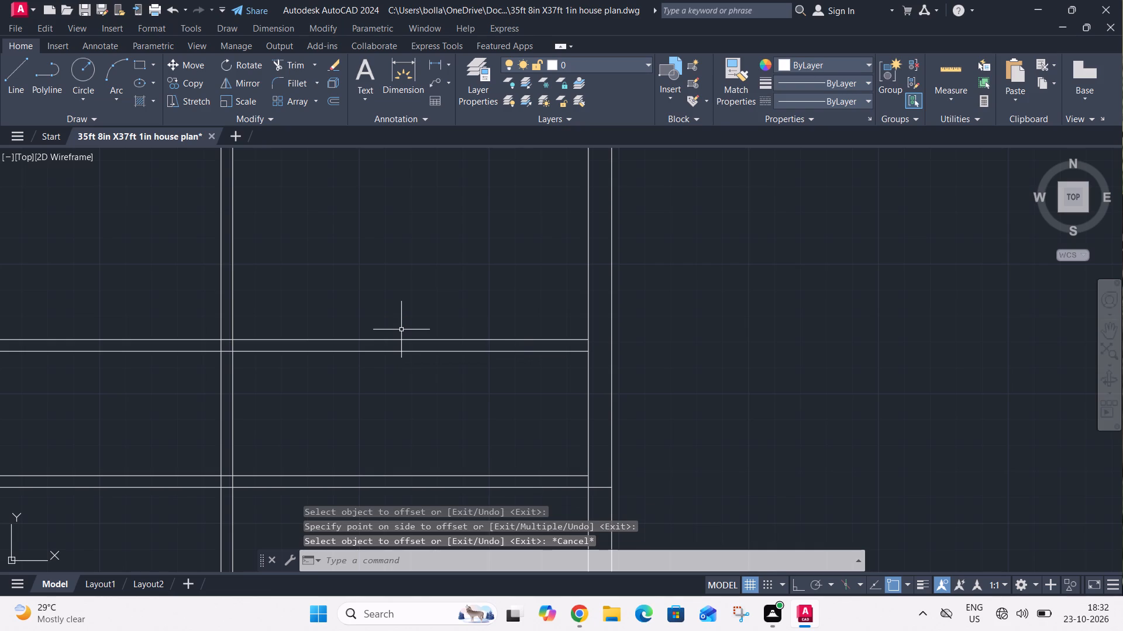
Offset the inner face of the right exterior wall 8' leftward into the right bay.
{"action": "type", "text": "o 8'"}
{"action": "key", "text": "Return"}
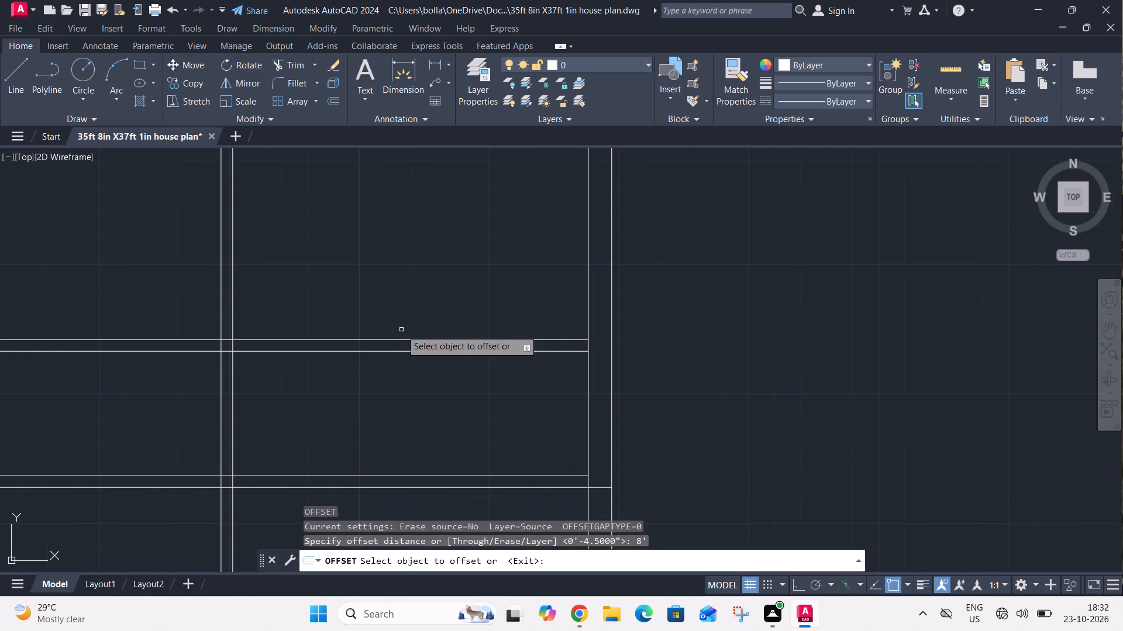
{"action": "left_click", "coordinate": [585, 436]}
{"action": "left_click", "coordinate": [591, 439]}
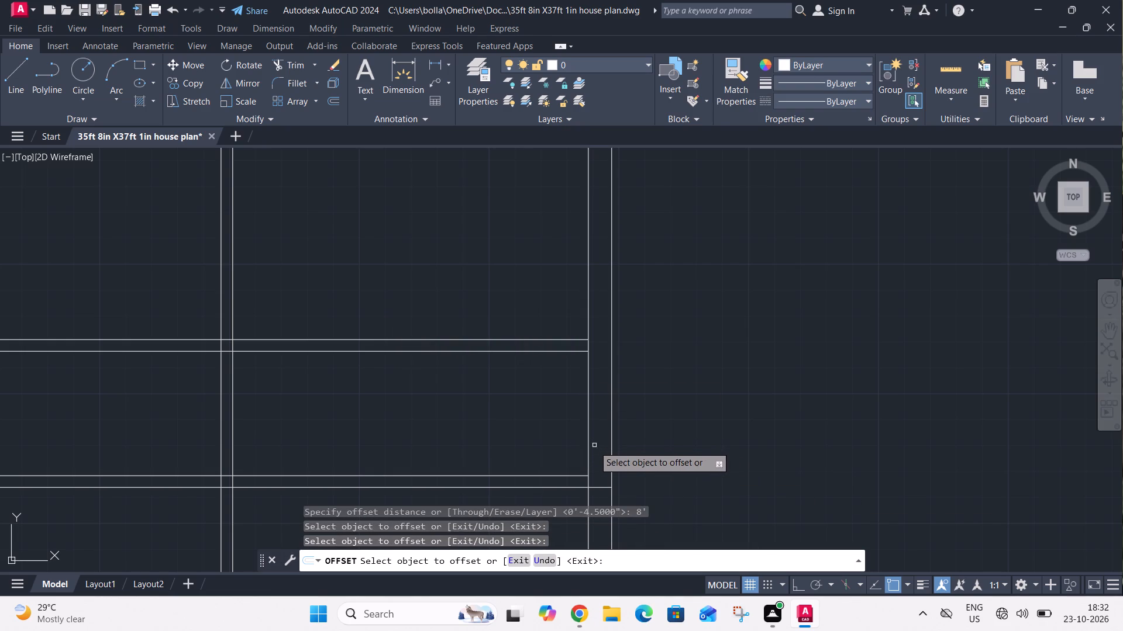
{"action": "left_click", "coordinate": [590, 448]}
{"action": "left_click", "coordinate": [560, 446]}
{"action": "key", "text": "Escape"}
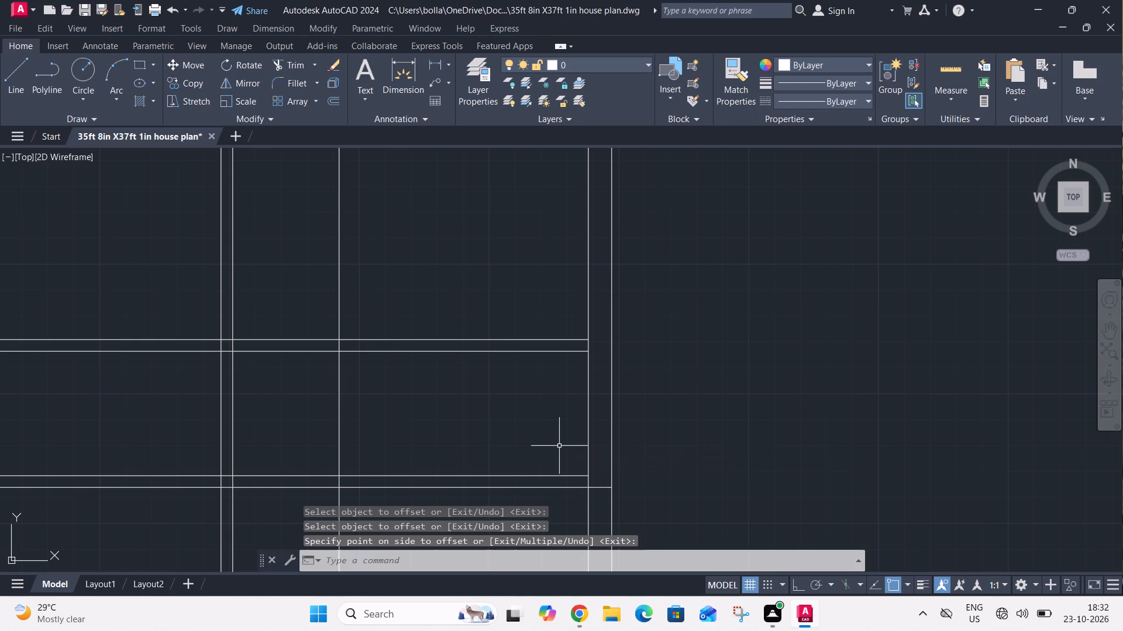
Offset the new vertical line in the right bay 4.5" leftward to form a vertical partition.
{"action": "type", "text": "o 4.5\""}
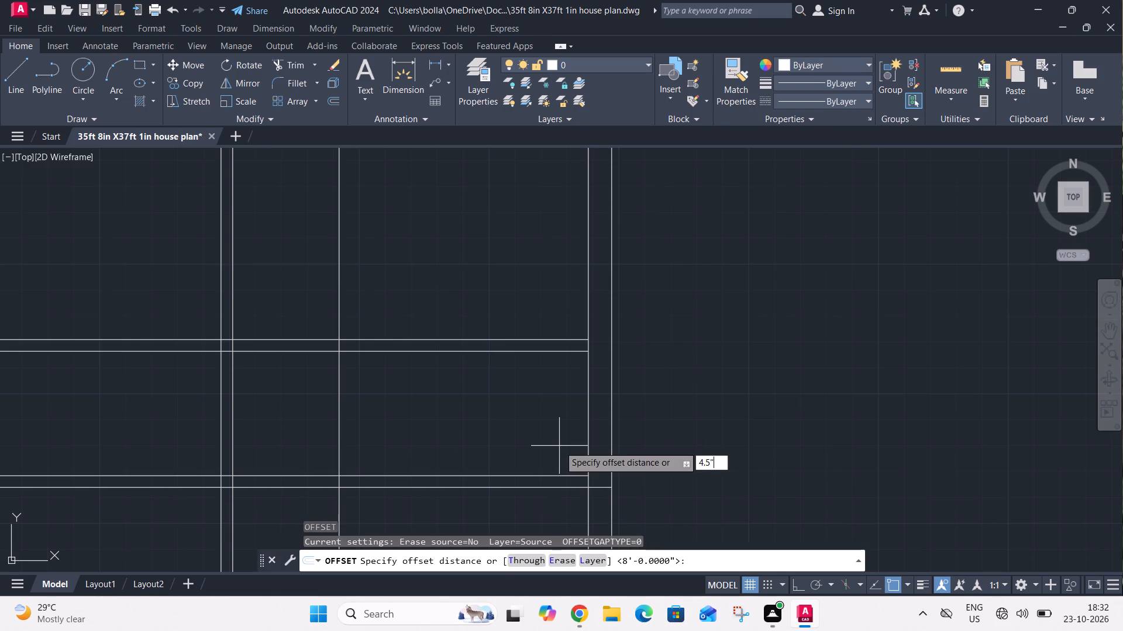
{"action": "key", "text": "Return"}
{"action": "left_click", "coordinate": [340, 443]}
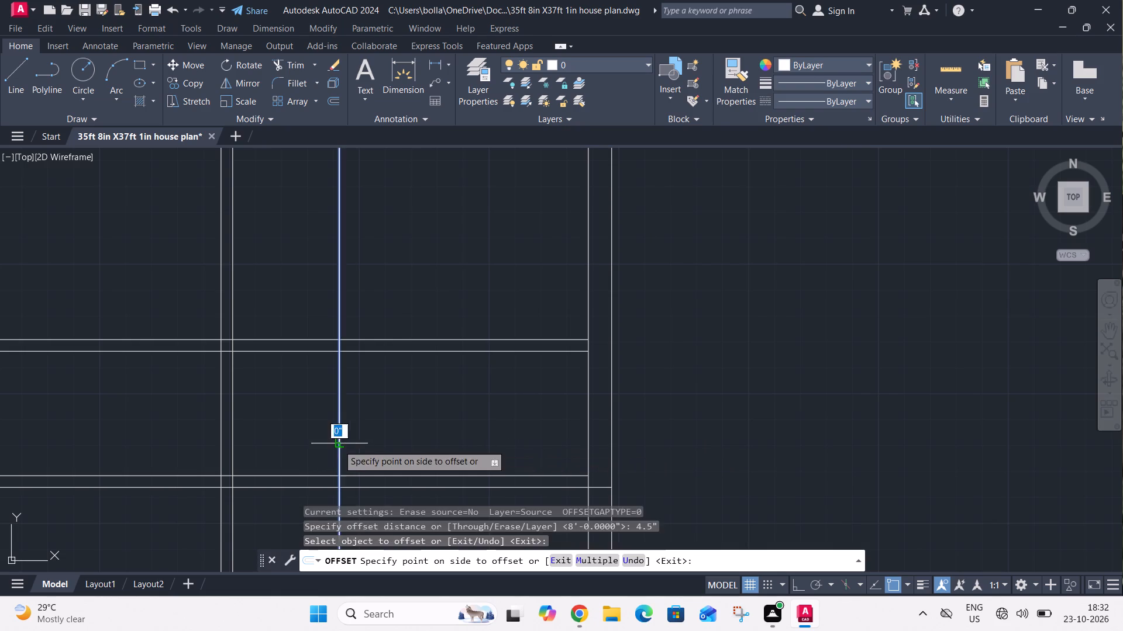
{"action": "left_click", "coordinate": [327, 451]}
{"action": "key", "text": "Escape"}
Trim the new horizontal partition left of the right bay's new vertical partition, and that vertical above and below the 4' high room.
{"action": "type", "text": "tr"}
{"action": "key", "text": "space"}
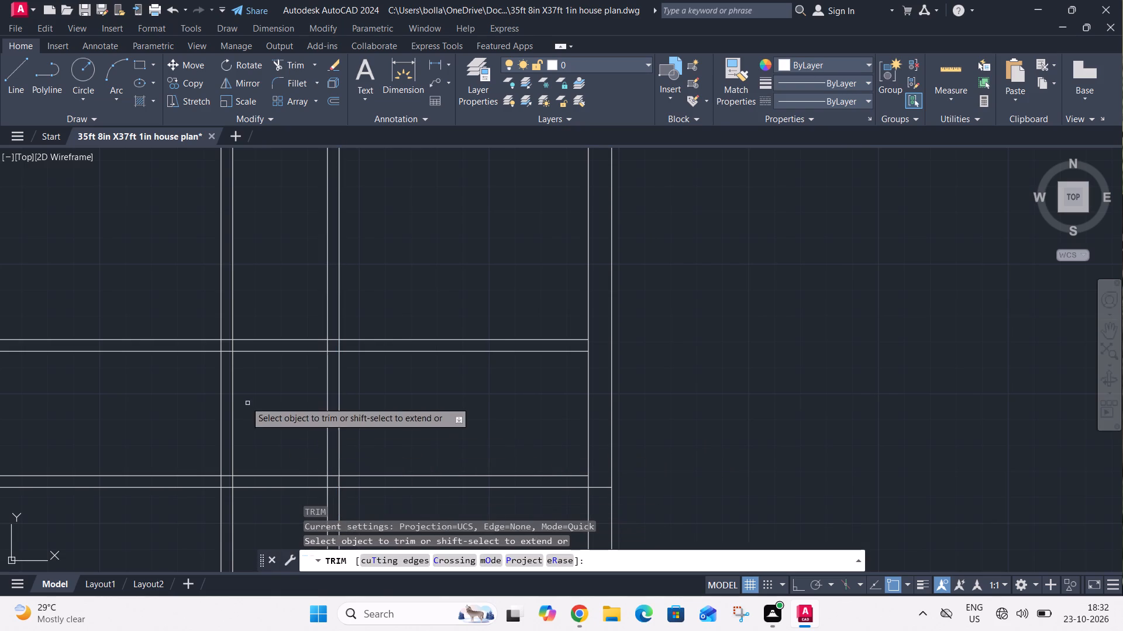
{"action": "left_click_drag", "start_coordinate": [246, 394], "coordinate": [250, 380]}
{"action": "left_click_drag", "start_coordinate": [277, 318], "coordinate": [275, 329]}
{"action": "left_click_drag", "start_coordinate": [268, 387], "coordinate": [274, 377]}
{"action": "left_click", "coordinate": [397, 262]}
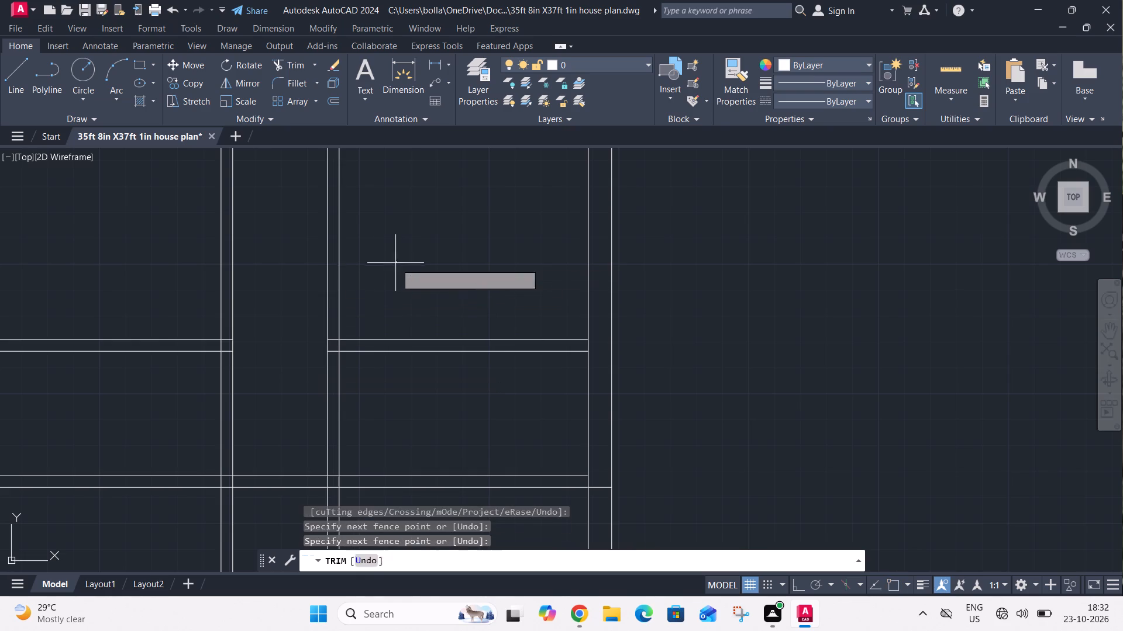
{"action": "left_click", "coordinate": [306, 266]}
{"action": "left_click_drag", "start_coordinate": [152, 372], "coordinate": [159, 358]}
{"action": "left_click", "coordinate": [171, 308]}
{"action": "left_click", "coordinate": [136, 366]}
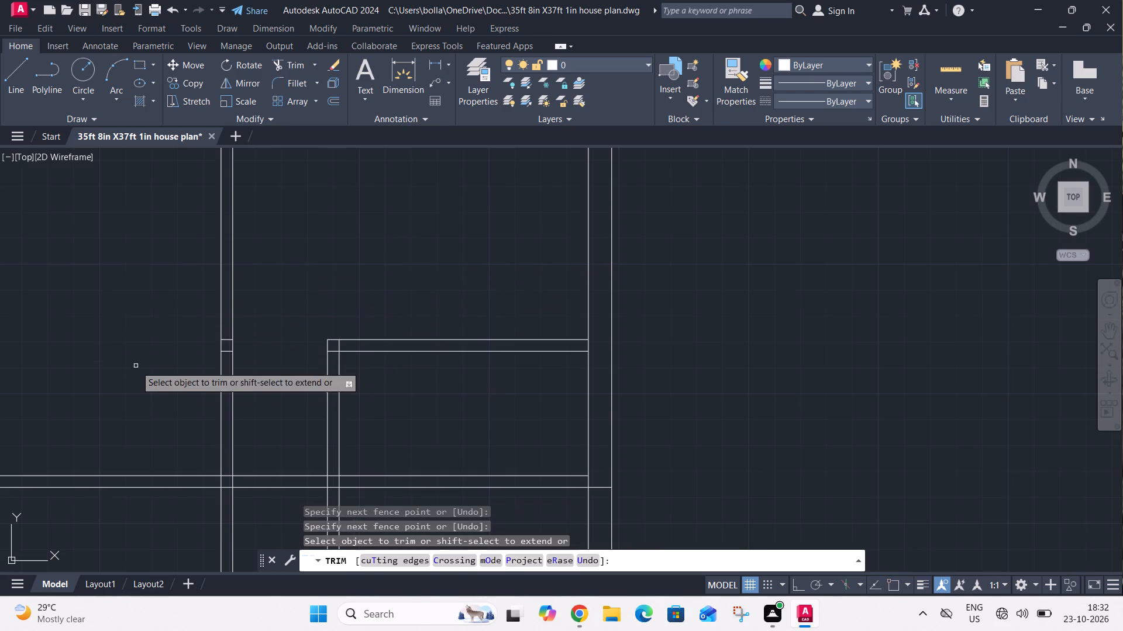
{"action": "scroll", "coordinate": [174, 329], "scroll_direction": "down", "scroll_amount": 3}
{"action": "left_click", "coordinate": [274, 432]}
{"action": "left_click", "coordinate": [233, 436]}
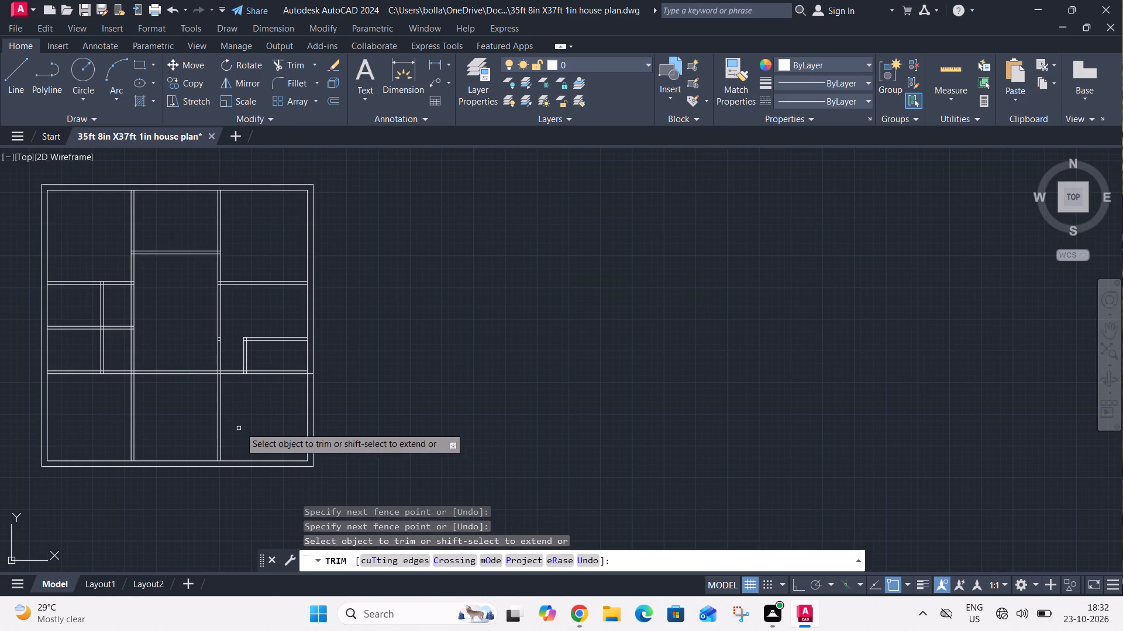
{"action": "key", "text": "Escape"}
Extend both lines of the right bay's short horizontal partition leftward to the vertical partition between the middle and right bays.
{"action": "middle_click_drag", "start_coordinate": [254, 401], "coordinate": [351, 550]}
{"action": "scroll", "coordinate": [348, 460], "scroll_direction": "up", "scroll_amount": 1}
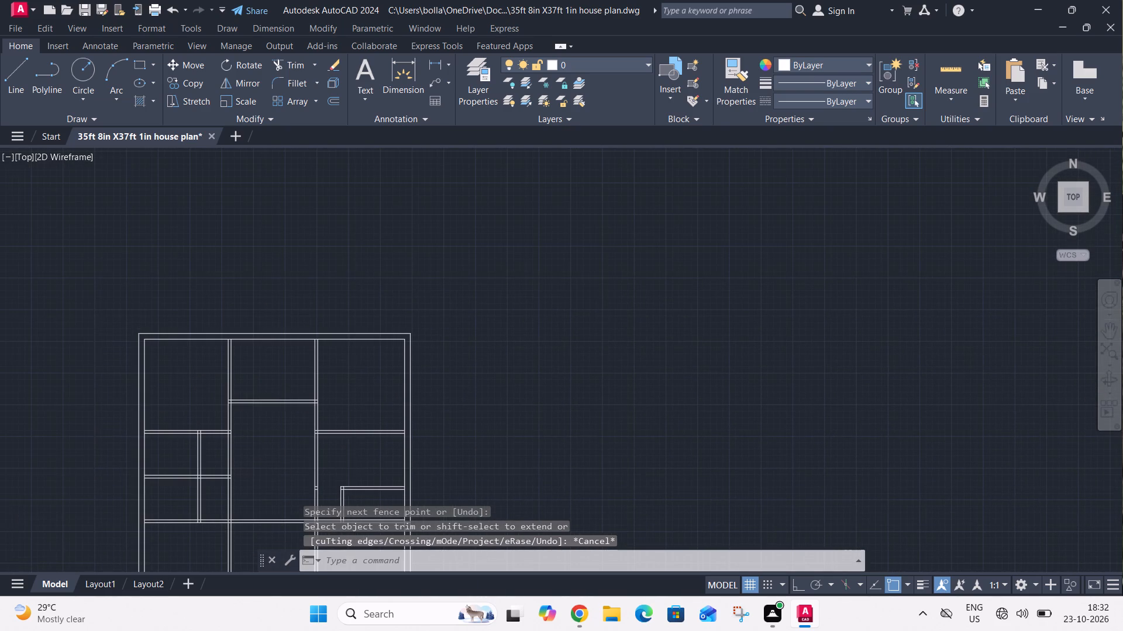
{"action": "middle_click_drag", "start_coordinate": [348, 463], "coordinate": [386, 403]}
{"action": "scroll", "coordinate": [376, 459], "scroll_direction": "up", "scroll_amount": 1}
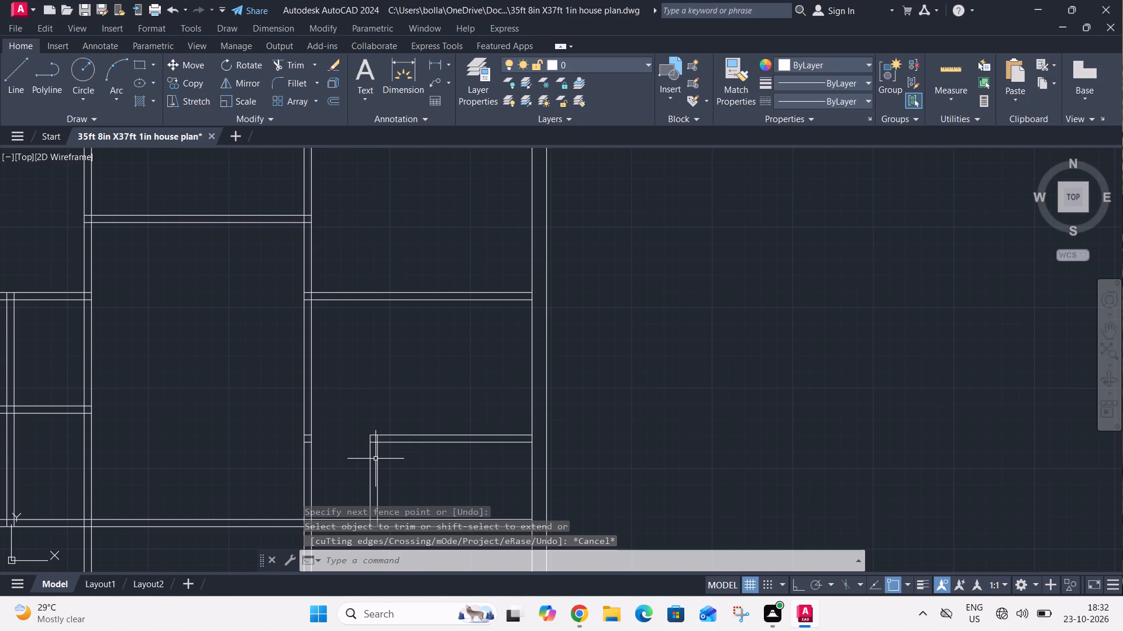
{"action": "type", "text": "ex"}
{"action": "key", "text": "space"}
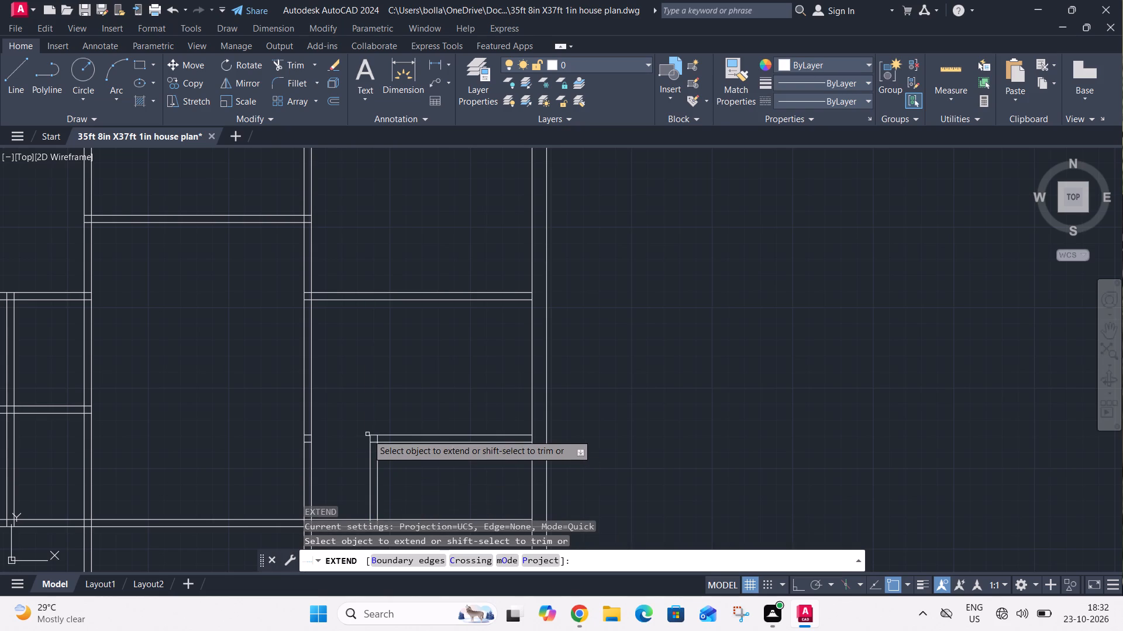
{"action": "left_click", "coordinate": [374, 434]}
{"action": "left_click", "coordinate": [374, 442]}
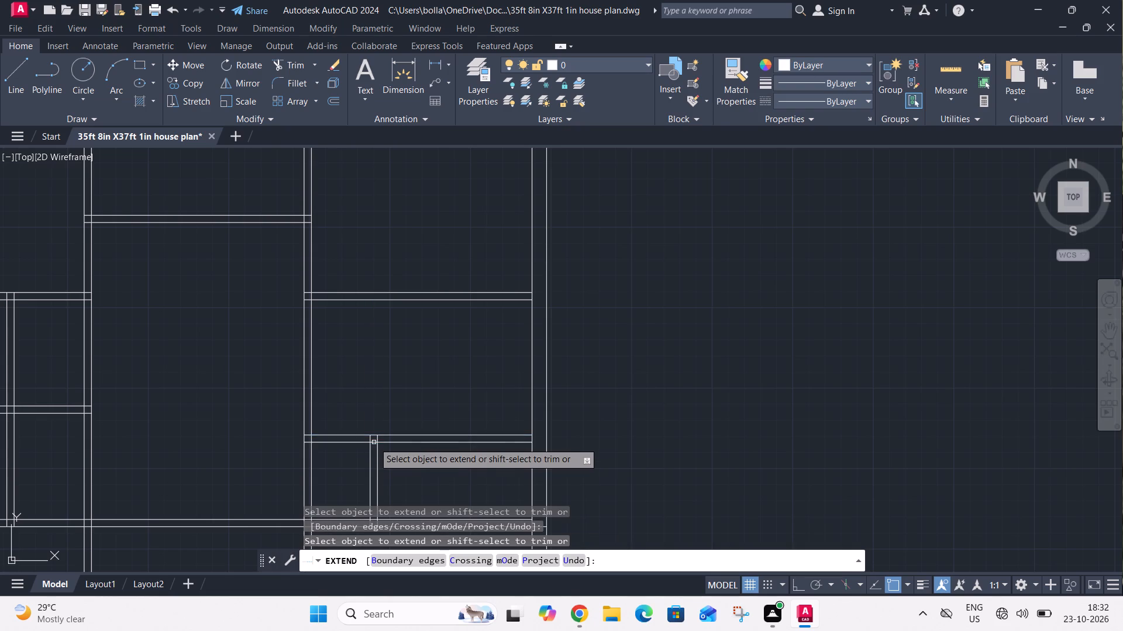
{"action": "key", "text": "Escape"}
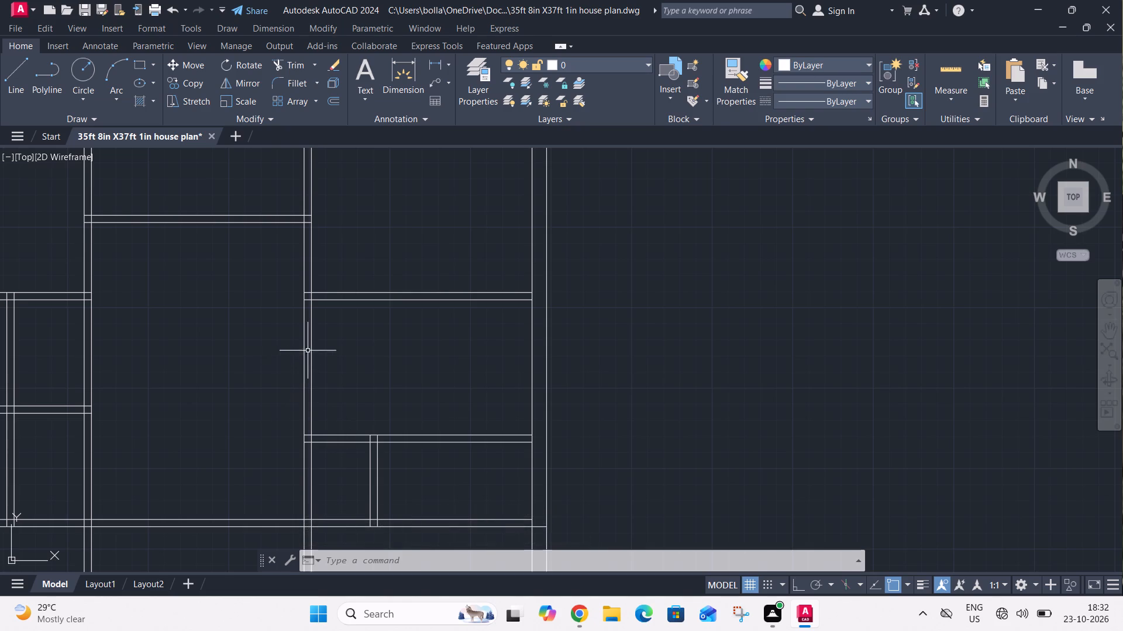
Offset the right face of the vertical partition between the middle and right bays 15'4" to the right.
{"action": "type", "text": "o"}
{"action": "key", "text": "space"}
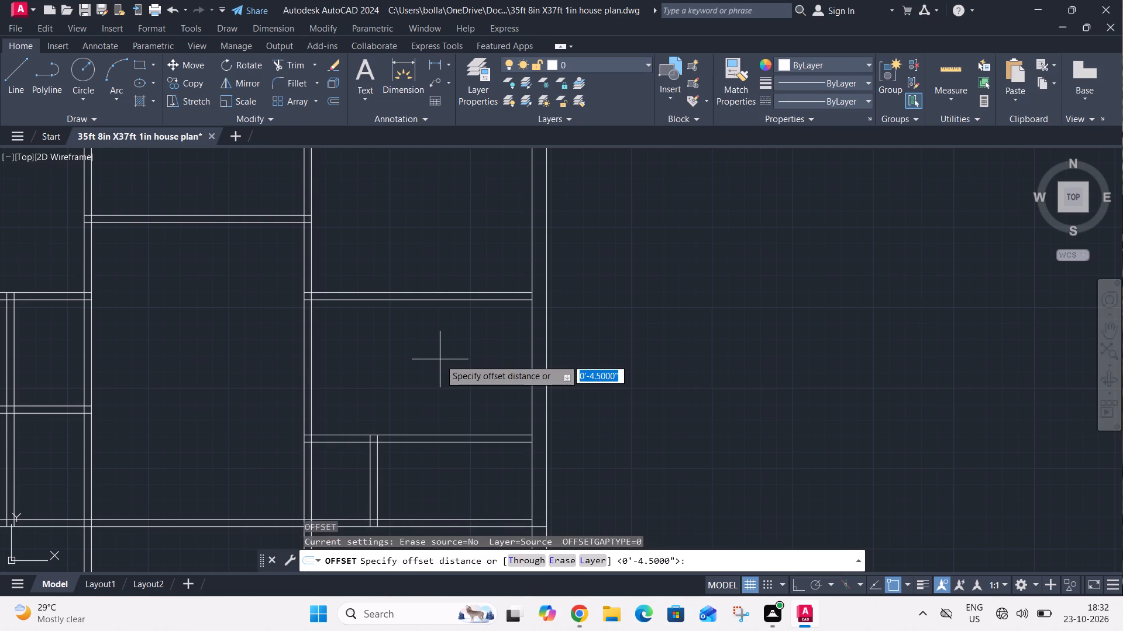
{"action": "type", "text": "15'"}
{"action": "type", "text": "4\""}
{"action": "key", "text": "Return"}
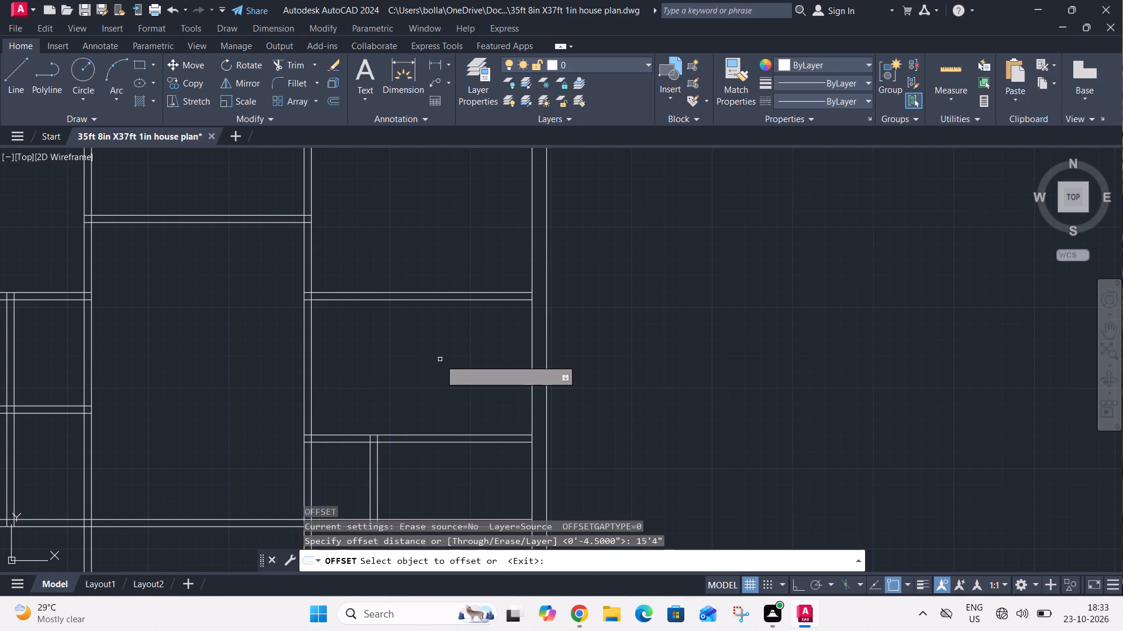
{"action": "left_click", "coordinate": [312, 391]}
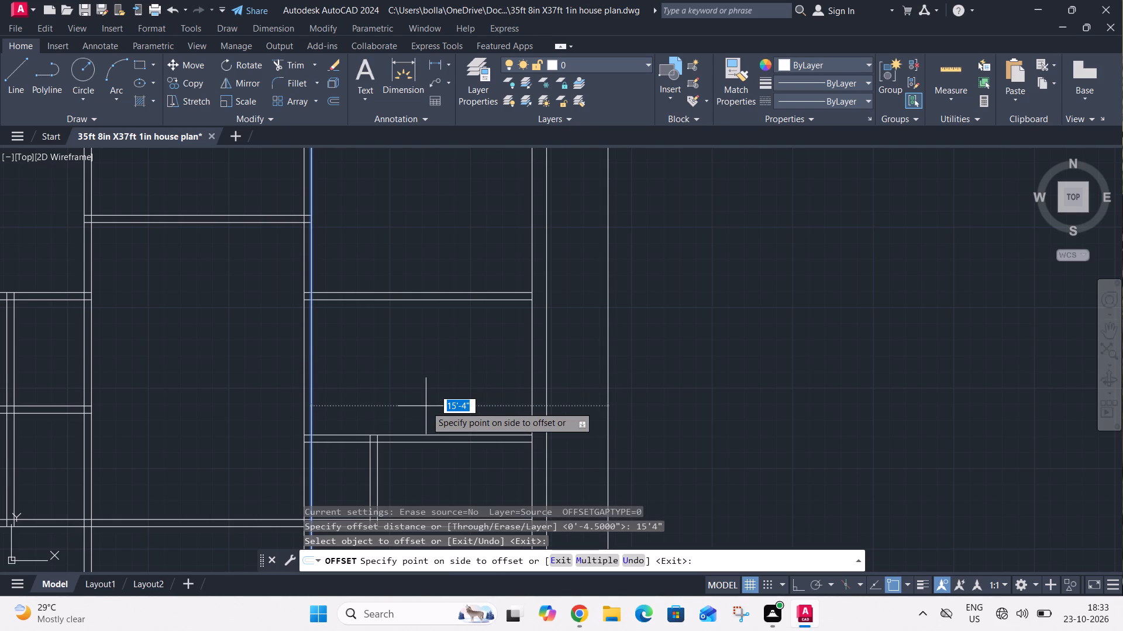
{"action": "left_click", "coordinate": [426, 406]}
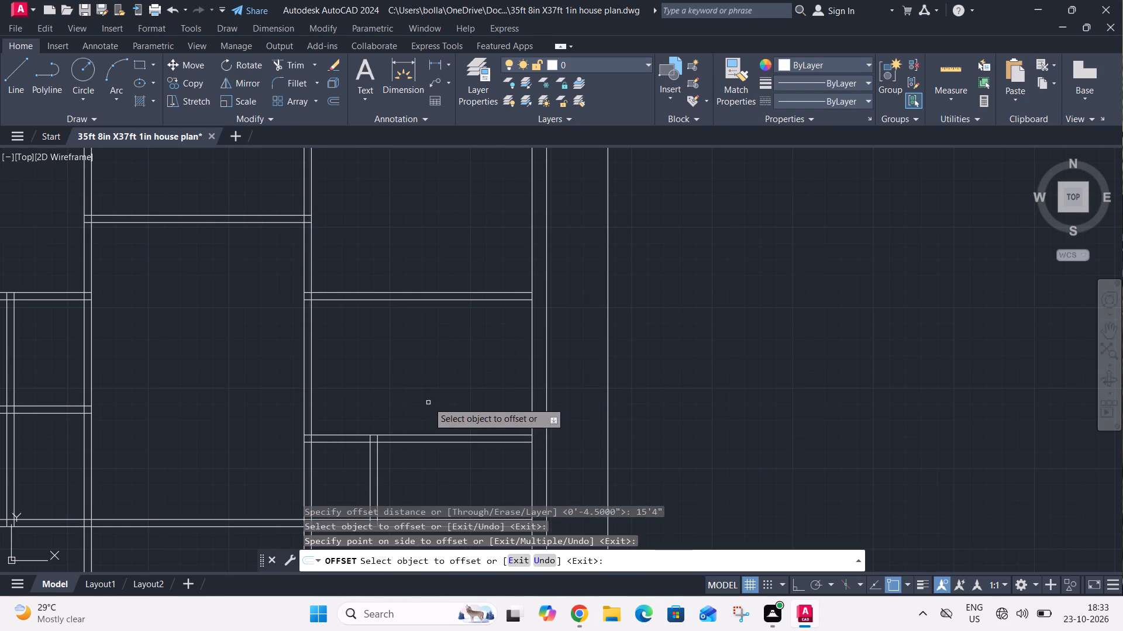
Measure the horizontal gap between the right exterior wall's outer face and the newly offset vertical line.
{"action": "key", "text": "Escape"}
{"action": "left_click", "coordinate": [439, 68]}
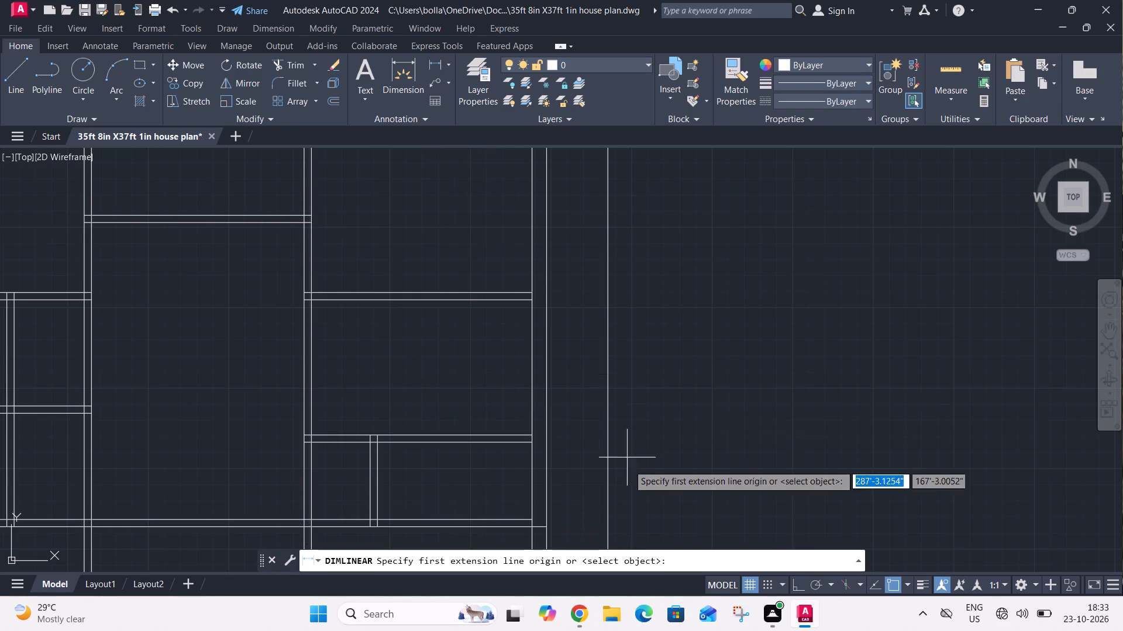
{"action": "left_click", "coordinate": [546, 436]}
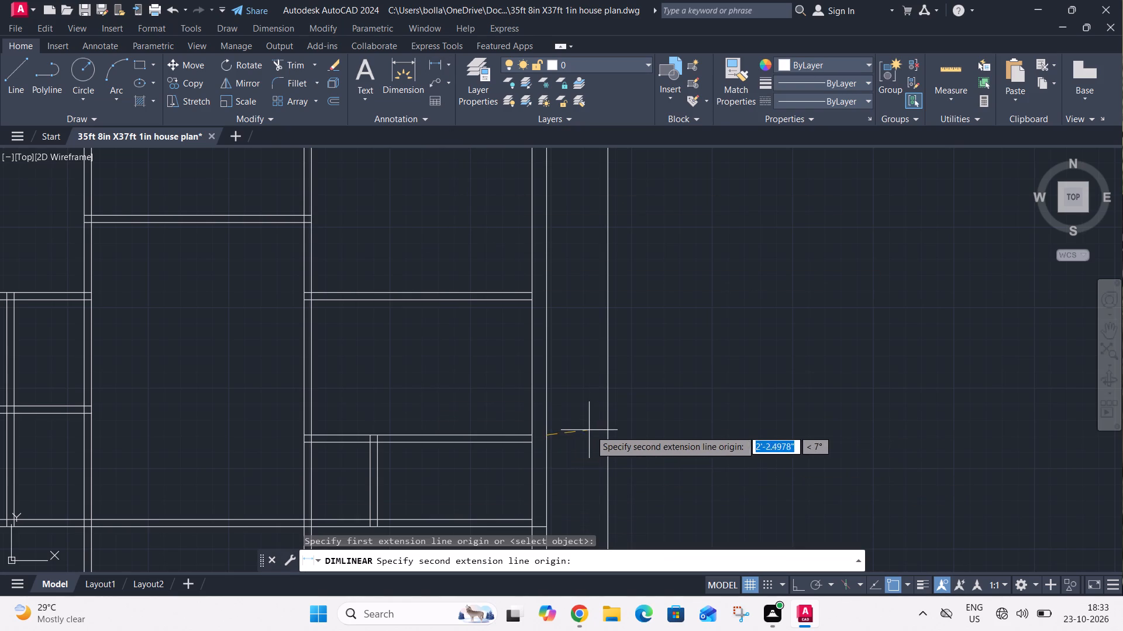
{"action": "left_click", "coordinate": [608, 435]}
{"action": "key", "text": "Escape"}
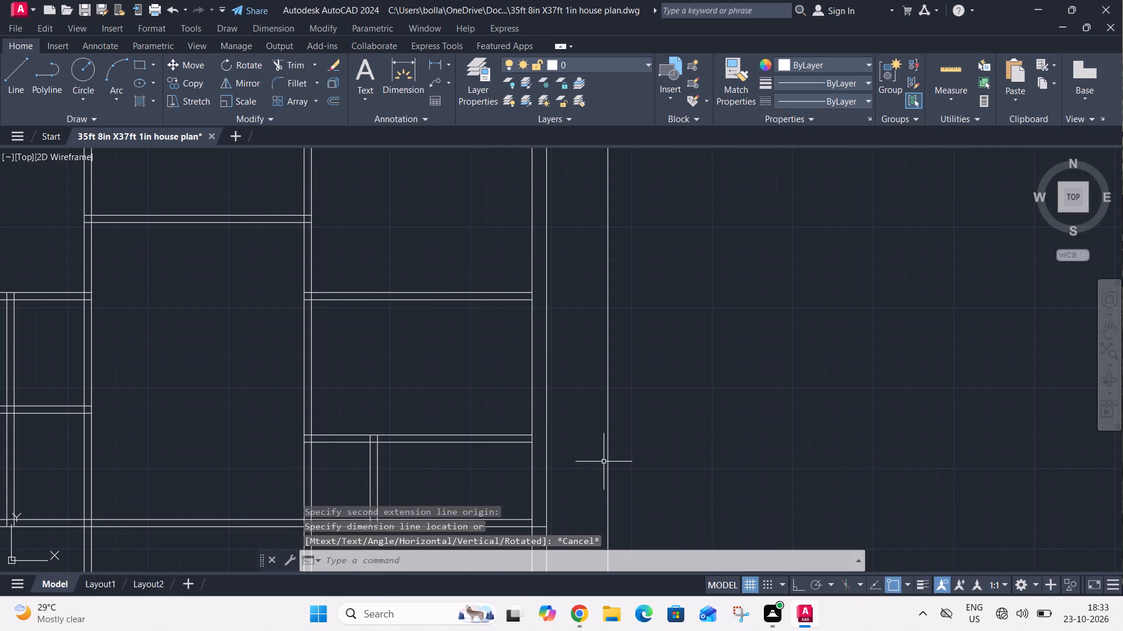
Offset the new vertical line beyond the right exterior wall 9" to the right to form a projecting wall.
{"action": "key", "text": "o"}
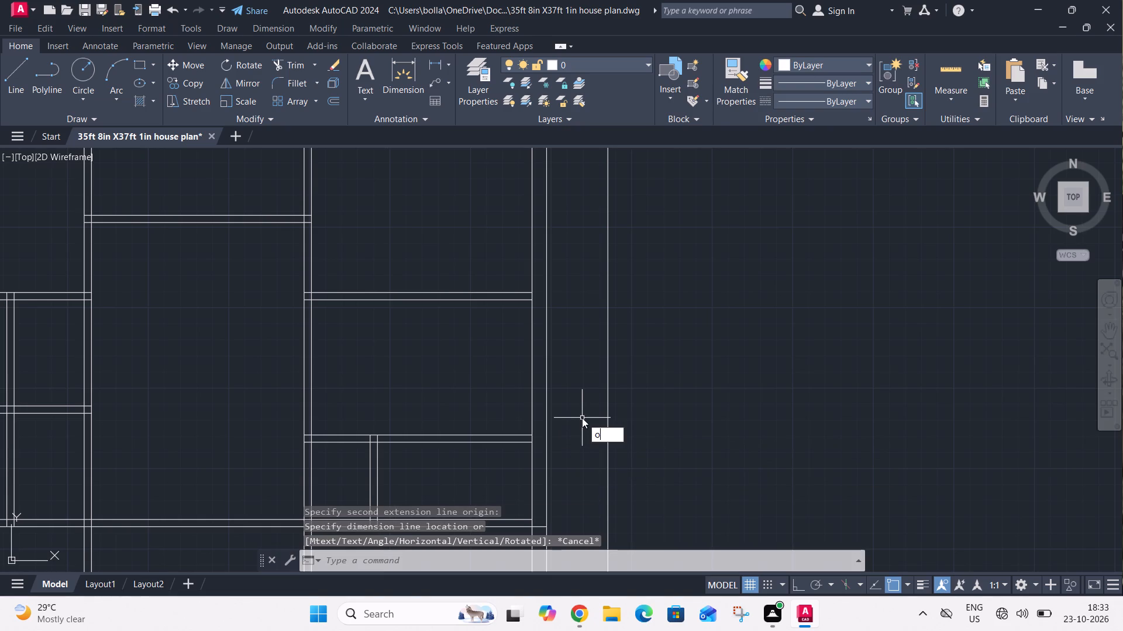
{"action": "key", "text": "space"}
{"action": "type", "text": "9\""}
{"action": "key", "text": "Return"}
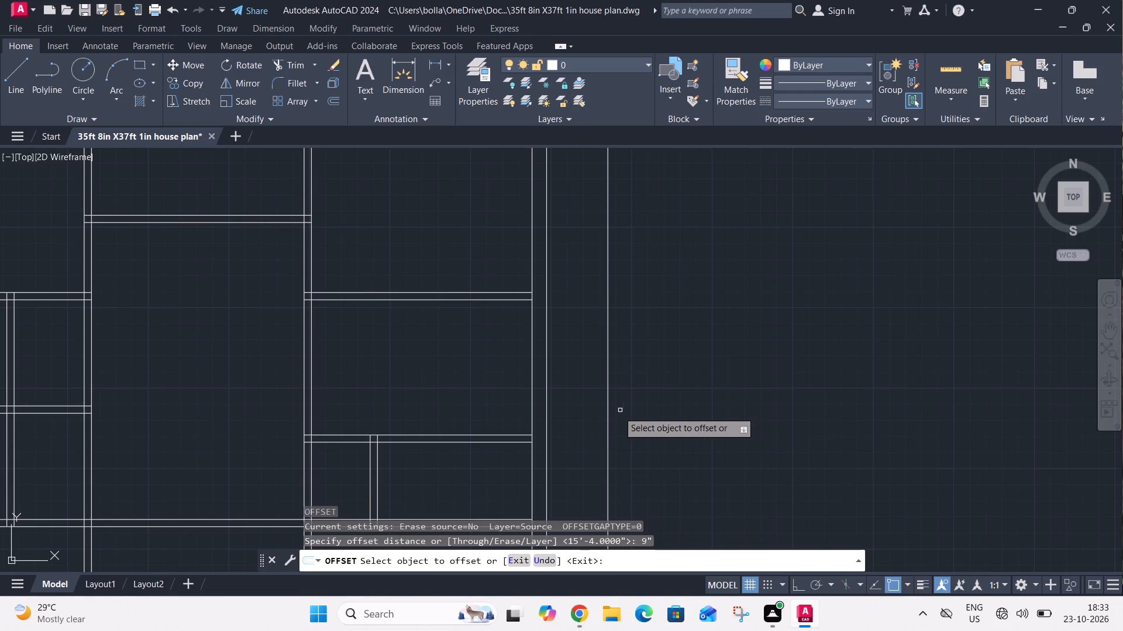
{"action": "left_click", "coordinate": [610, 425]}
{"action": "left_click_drag", "start_coordinate": [607, 442], "coordinate": [612, 441]}
{"action": "left_click", "coordinate": [632, 435]}
{"action": "key", "text": "grave"}
{"action": "key", "text": "Escape"}
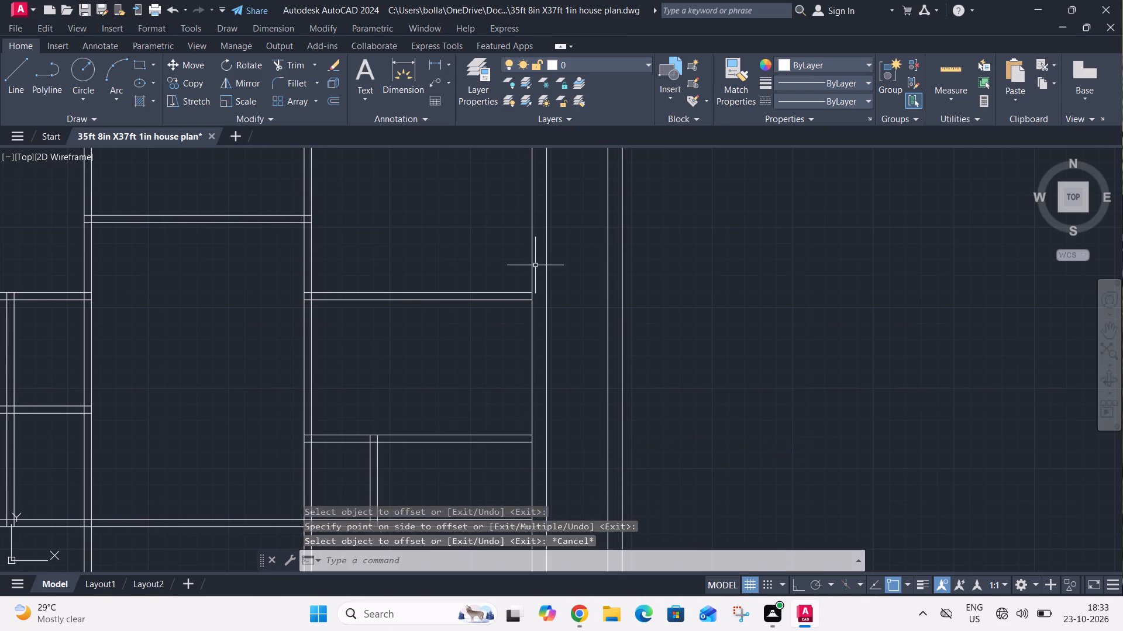
Extend both lines of the right bay's upper horizontal partition rightward to the outer face of the new 9" wall.
{"action": "type", "text": "ex"}
{"action": "key", "text": "space"}
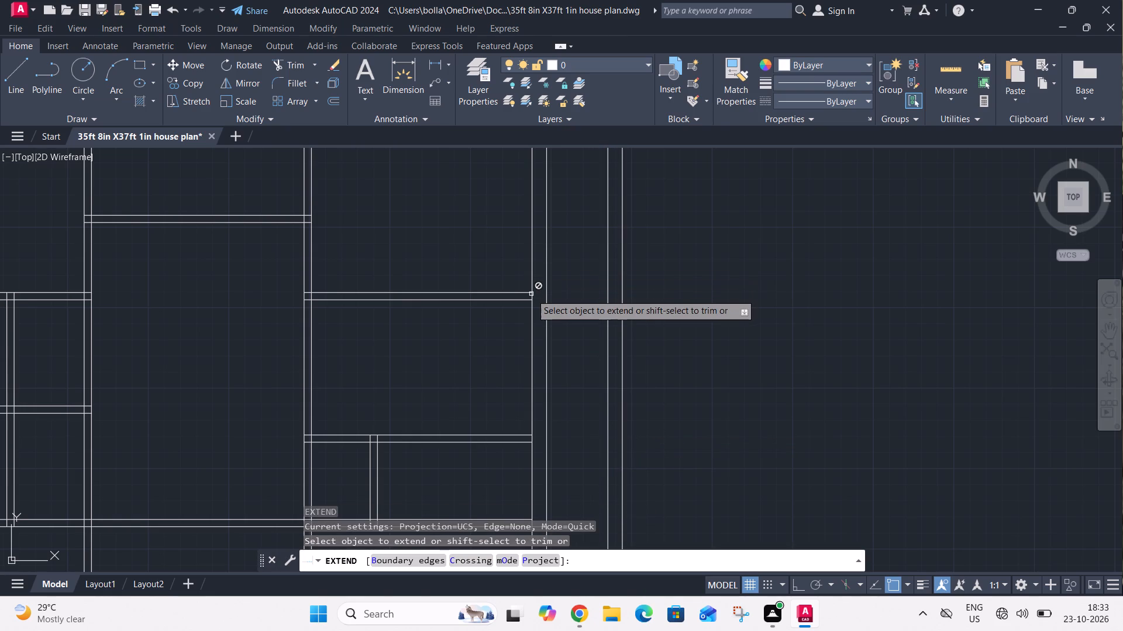
{"action": "left_click", "coordinate": [525, 292]}
{"action": "left_click", "coordinate": [525, 300]}
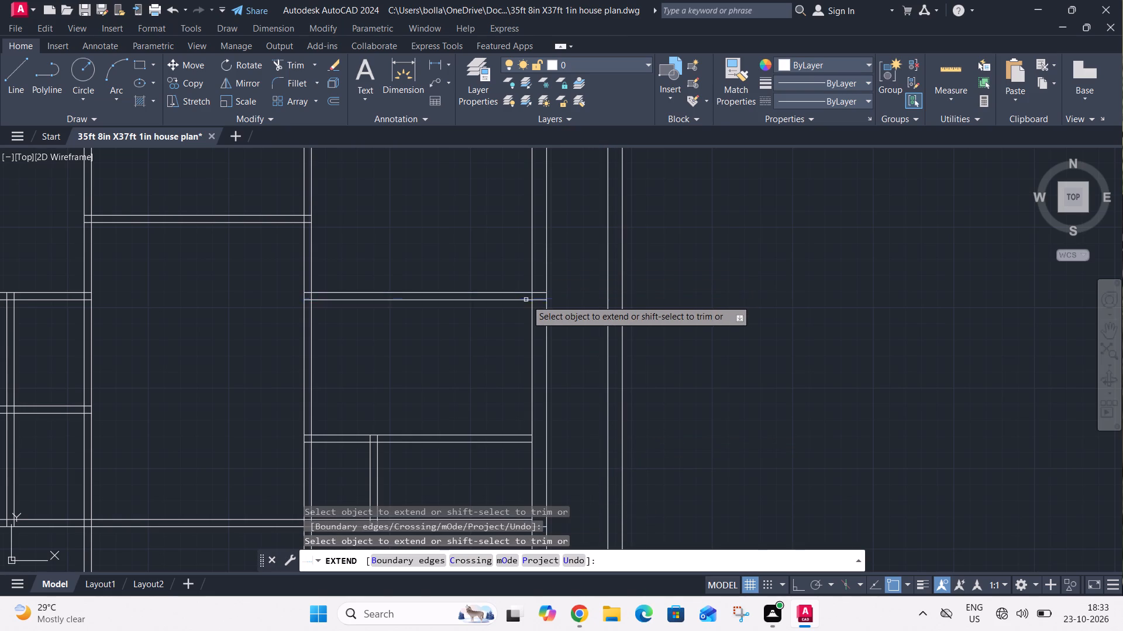
{"action": "left_click", "coordinate": [540, 292]}
{"action": "left_click", "coordinate": [543, 299]}
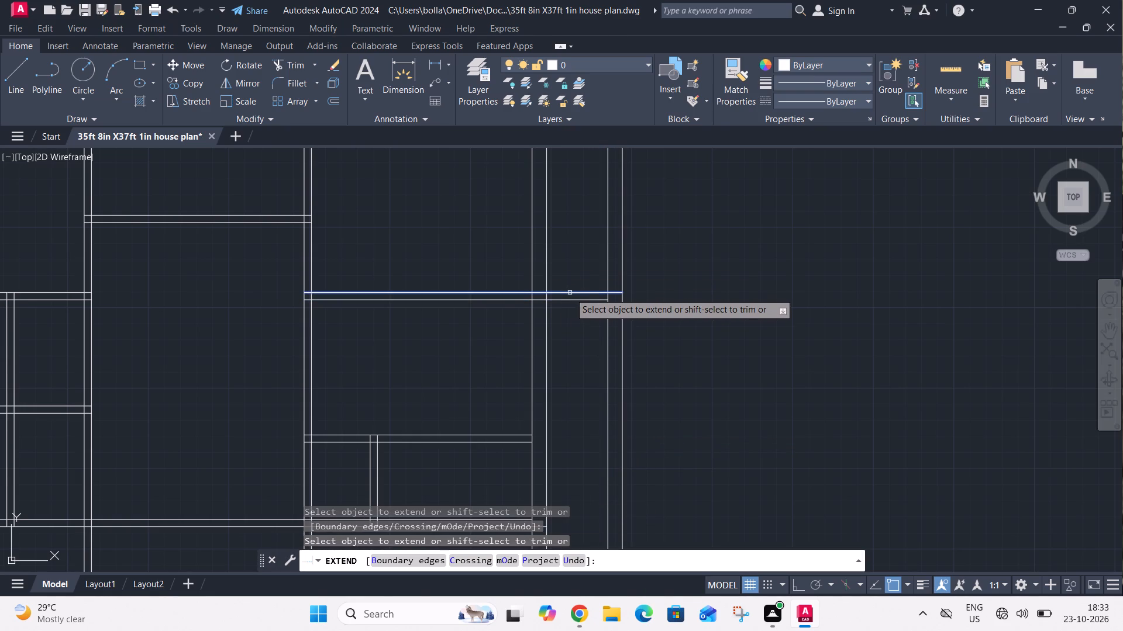
{"action": "left_click", "coordinate": [570, 293]}
{"action": "left_click", "coordinate": [573, 299]}
Extend the lines of the right bay's lower horizontal partition rightward to the new 9" projecting wall.
{"action": "left_click", "coordinate": [522, 435]}
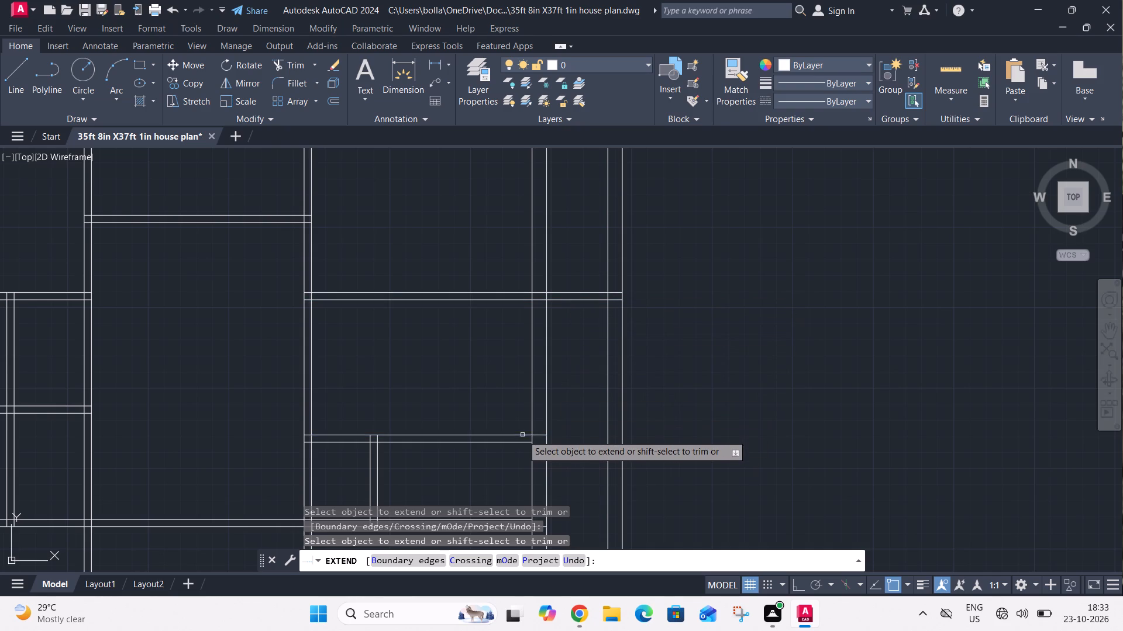
{"action": "left_click", "coordinate": [522, 443]}
{"action": "left_click", "coordinate": [540, 435]}
{"action": "left_click", "coordinate": [541, 442]}
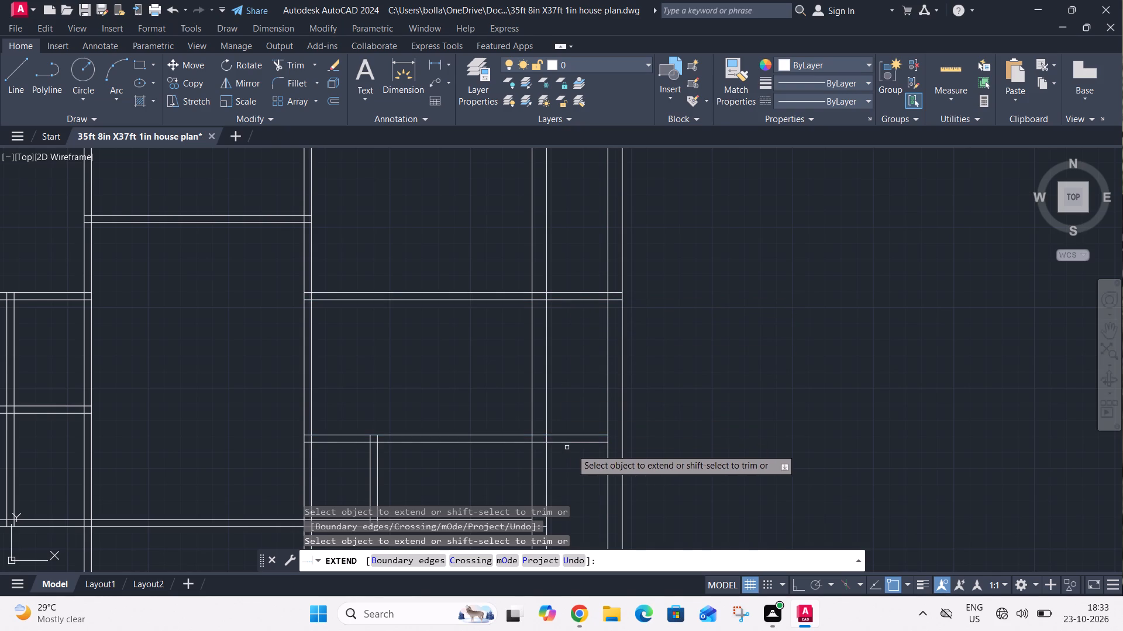
{"action": "left_click", "coordinate": [584, 435]}
{"action": "left_click", "coordinate": [588, 445]}
{"action": "key", "text": "Escape"}
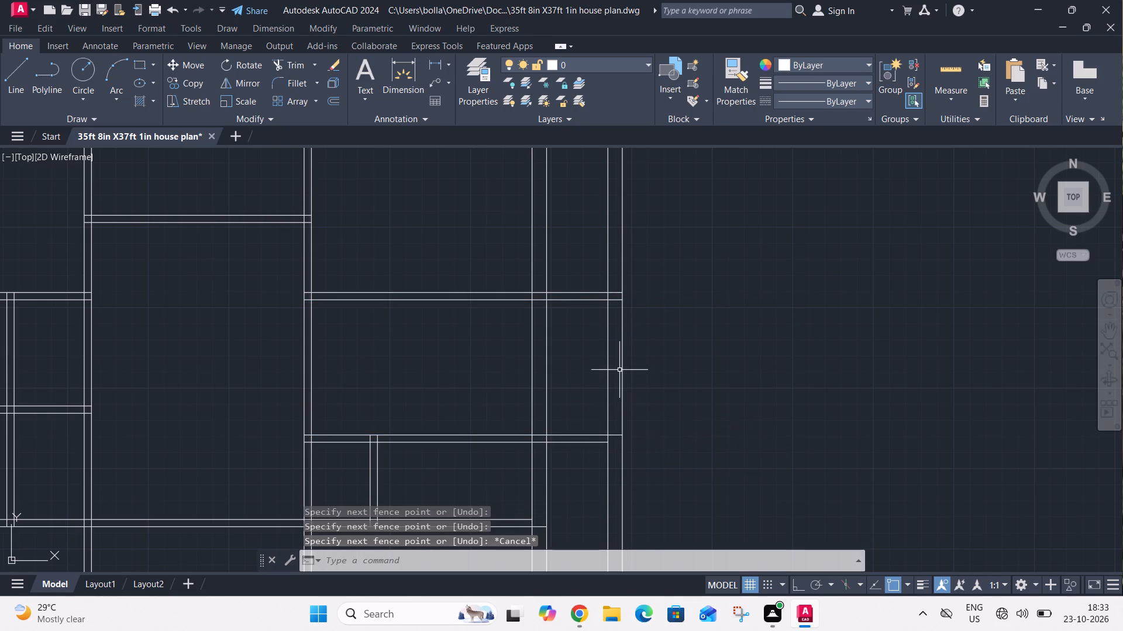
Trim both lines of the new 9" wall above the upper horizontal partition and below the lower one.
{"action": "type", "text": "tr"}
{"action": "key", "text": "space"}
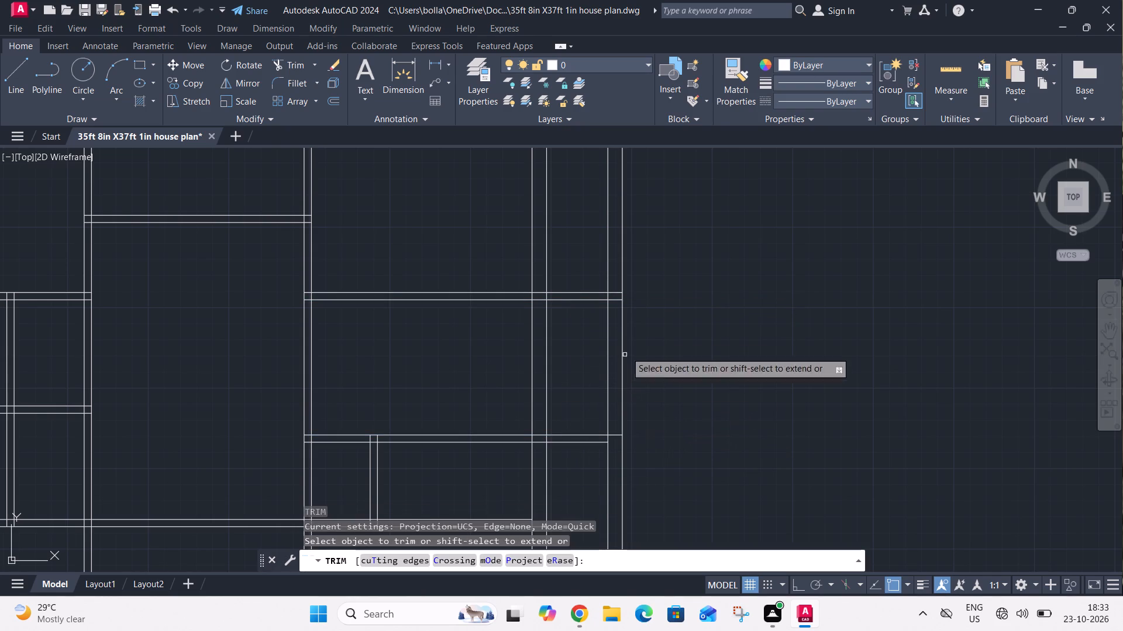
{"action": "left_click", "coordinate": [647, 273]}
{"action": "left_click", "coordinate": [595, 261]}
{"action": "left_click", "coordinate": [698, 466]}
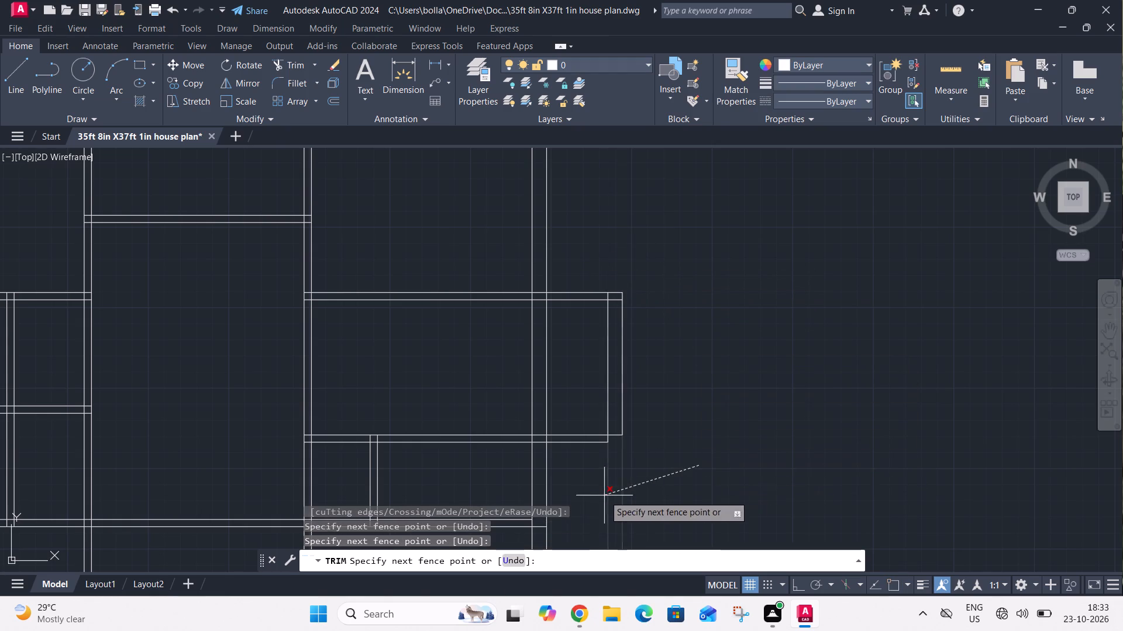
{"action": "left_click", "coordinate": [590, 500]}
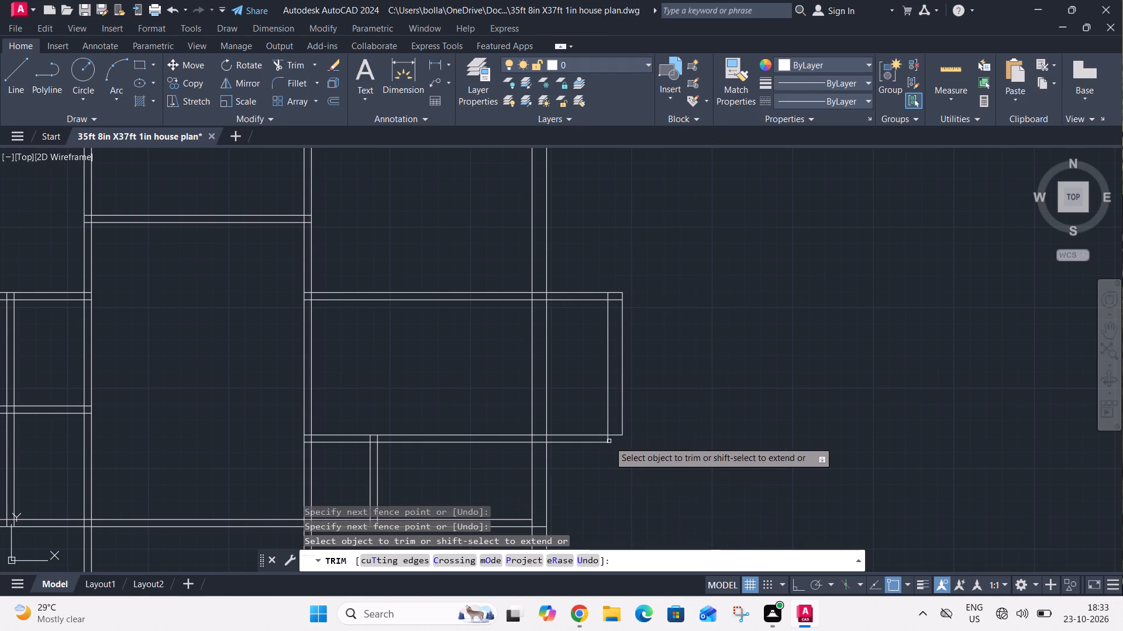
{"action": "key", "text": "Escape"}
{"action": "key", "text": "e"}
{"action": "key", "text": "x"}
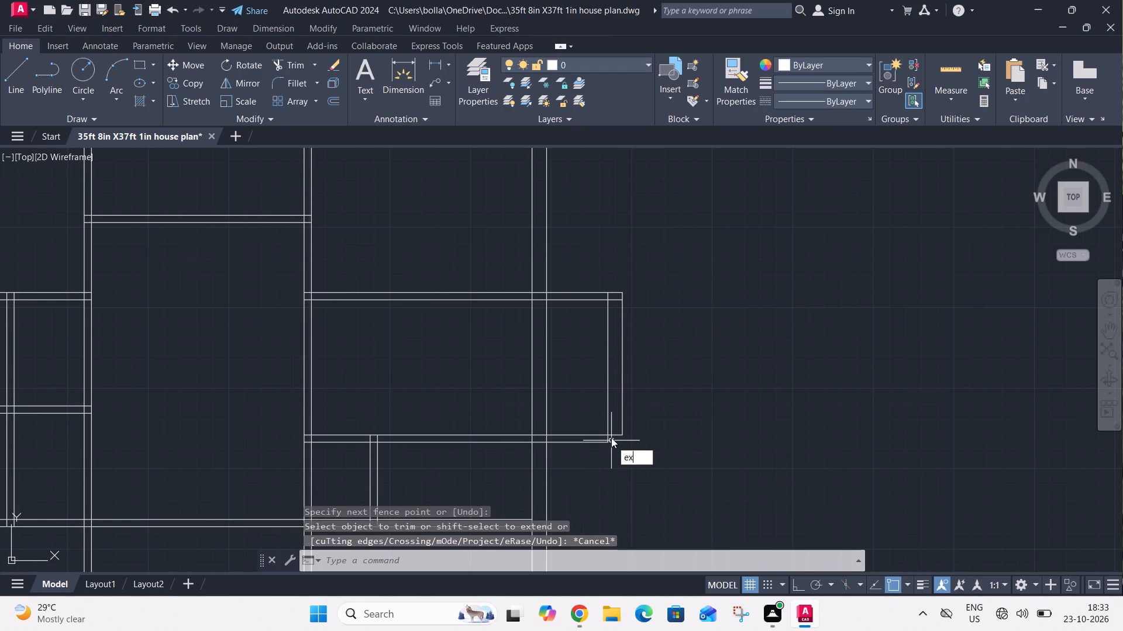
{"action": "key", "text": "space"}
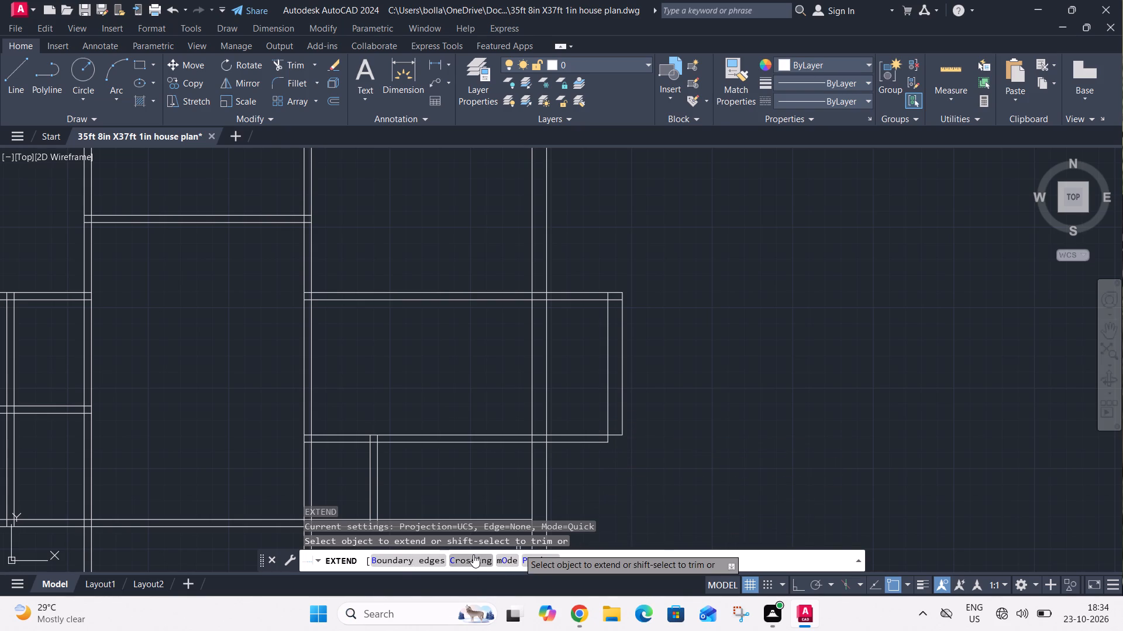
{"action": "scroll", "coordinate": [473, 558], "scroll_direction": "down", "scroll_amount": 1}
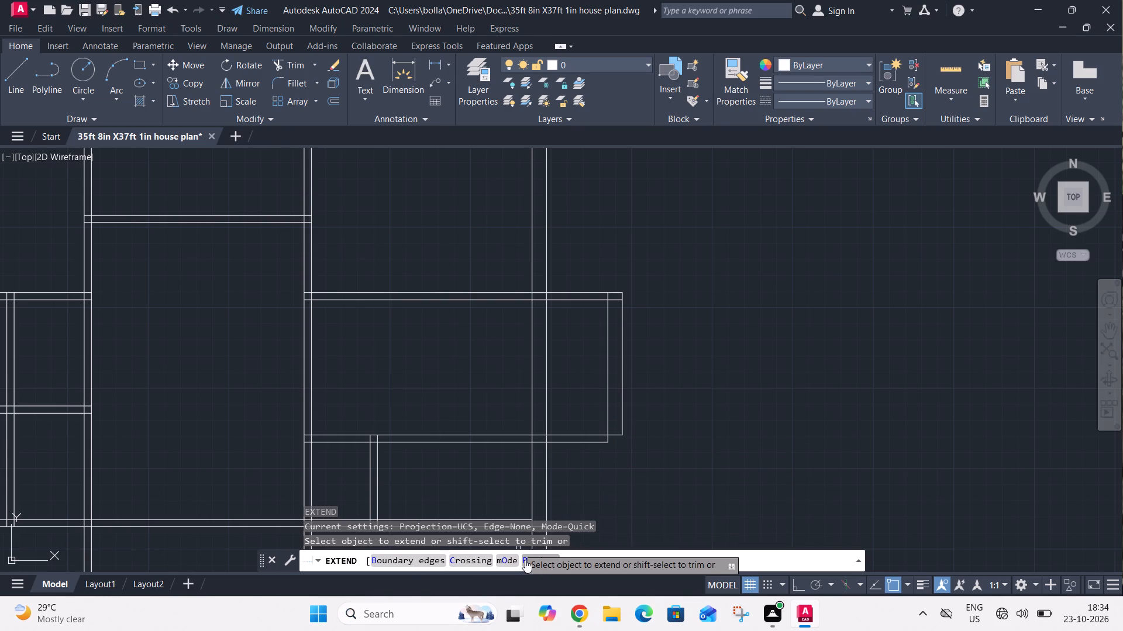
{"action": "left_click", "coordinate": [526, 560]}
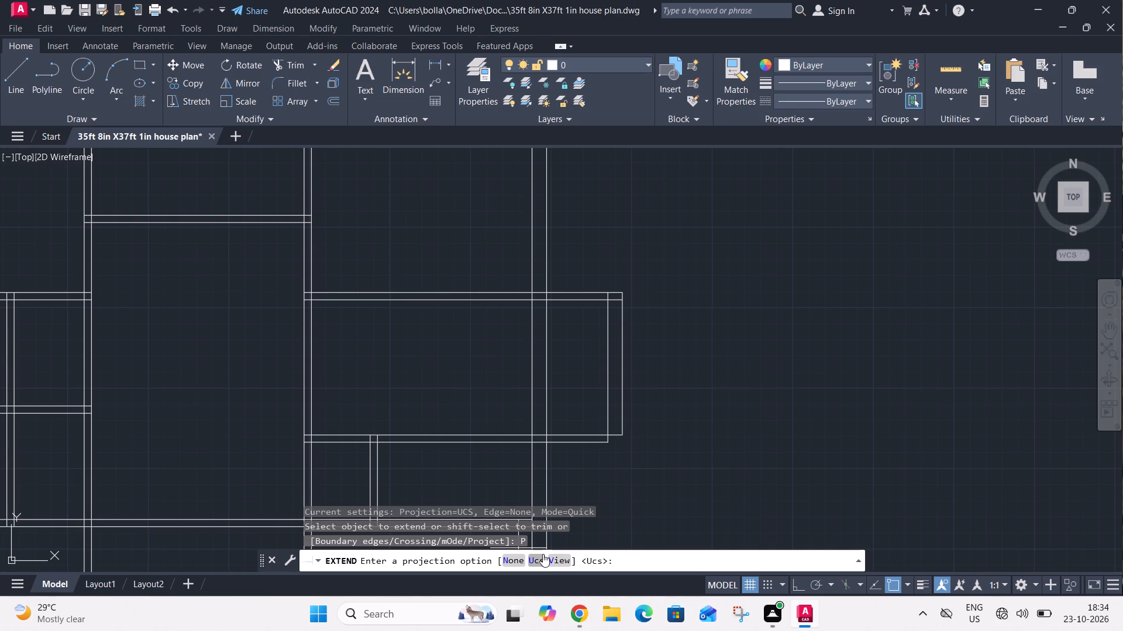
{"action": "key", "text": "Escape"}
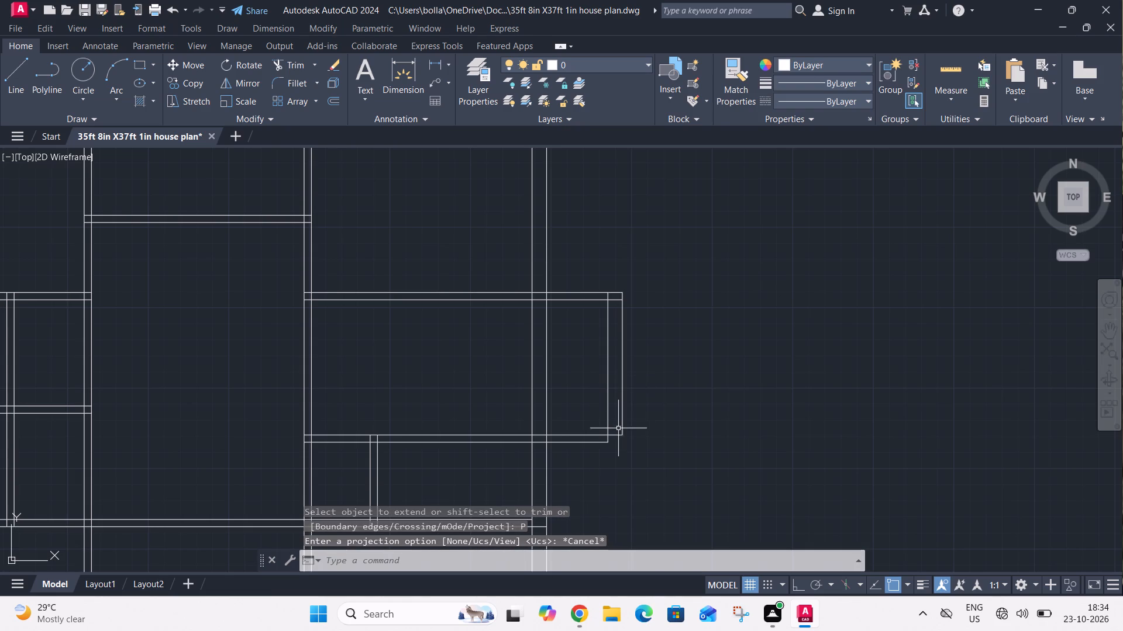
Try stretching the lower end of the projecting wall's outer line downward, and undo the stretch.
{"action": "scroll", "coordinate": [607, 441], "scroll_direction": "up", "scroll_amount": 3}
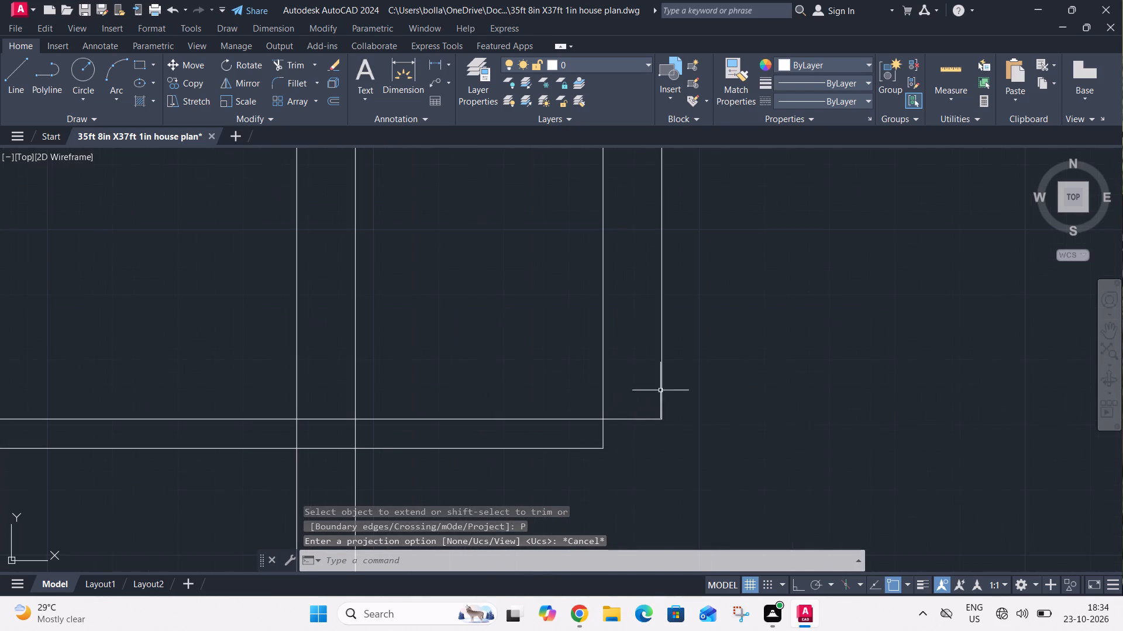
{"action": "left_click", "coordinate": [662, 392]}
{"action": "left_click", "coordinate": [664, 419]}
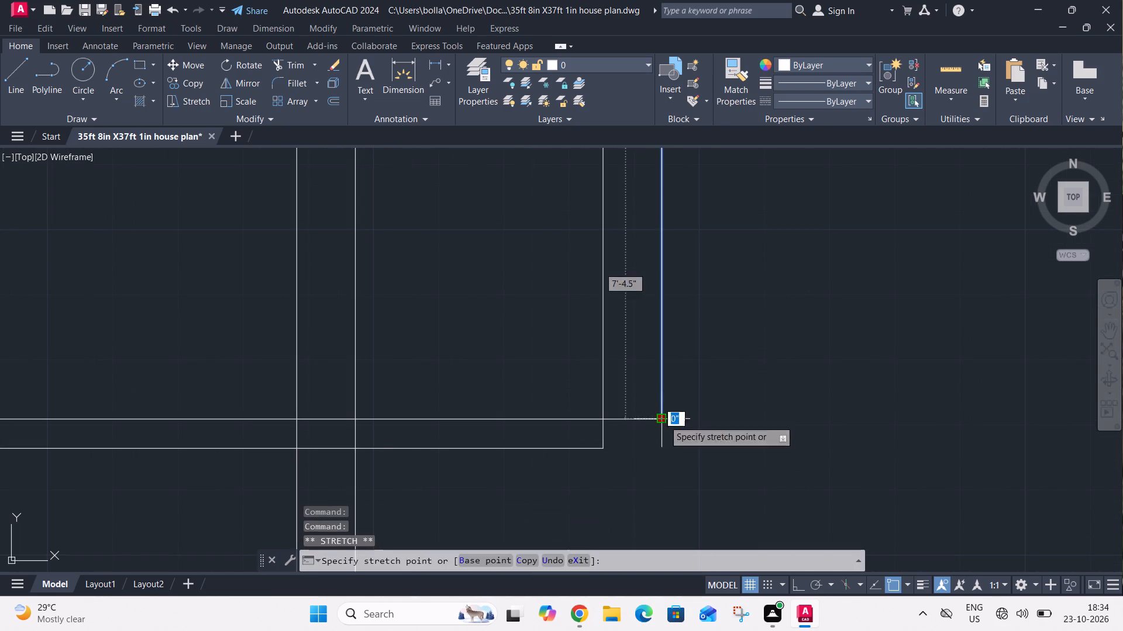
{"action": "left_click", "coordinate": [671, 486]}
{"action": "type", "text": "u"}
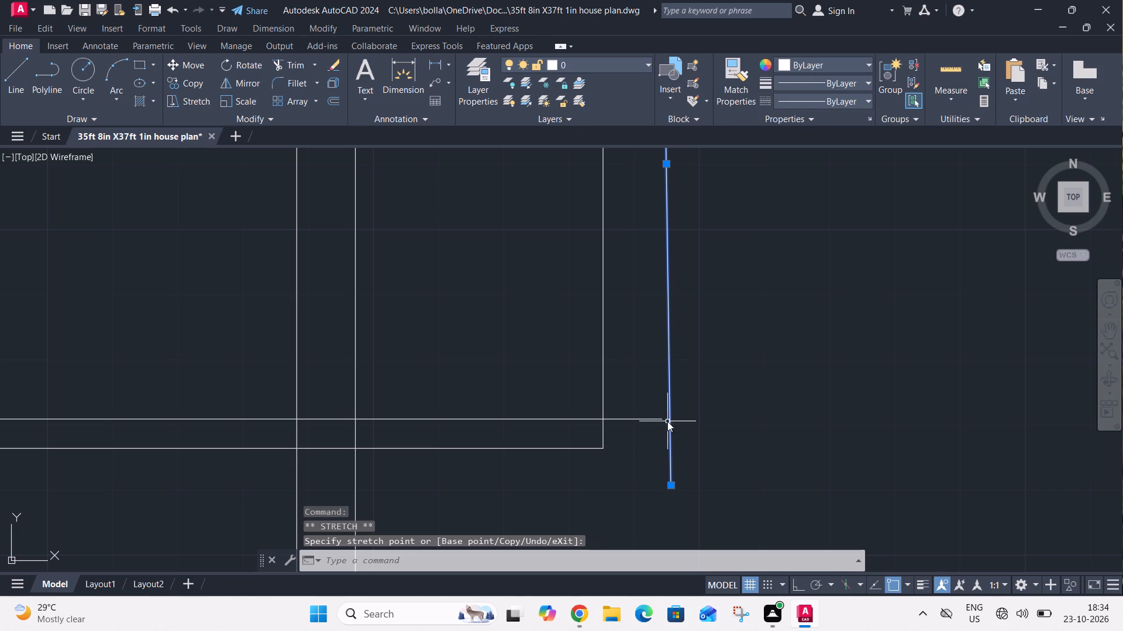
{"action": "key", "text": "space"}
With Ortho on, stretch the projecting wall's outer line straight down past the lower horizontal partition.
{"action": "left_click", "coordinate": [663, 406]}
{"action": "left_click", "coordinate": [662, 421]}
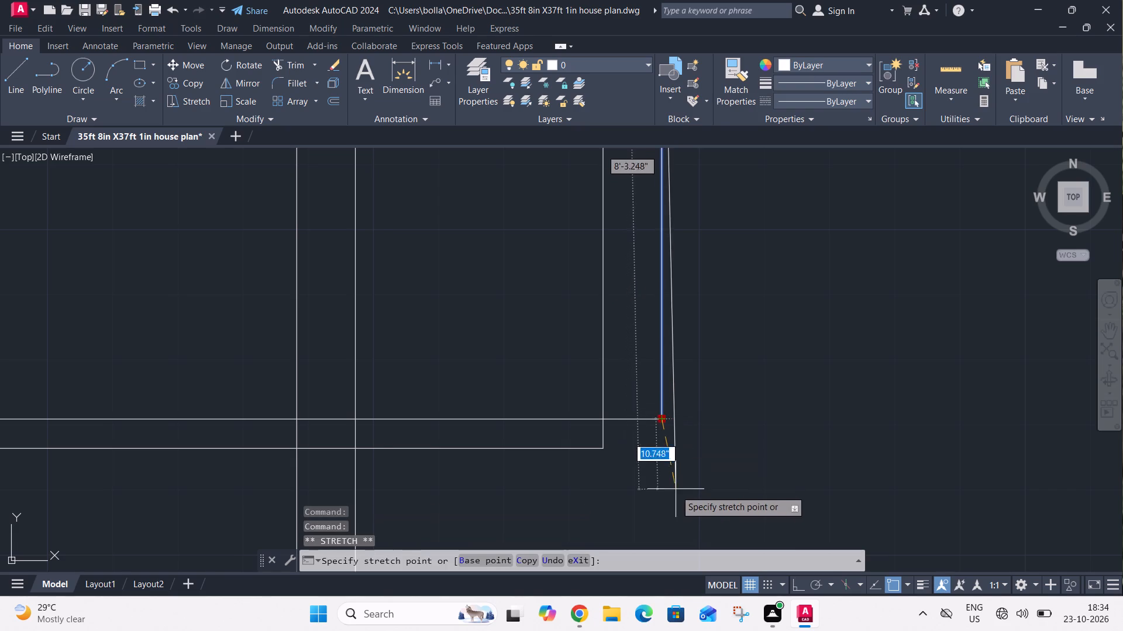
{"action": "scroll", "coordinate": [676, 496], "scroll_direction": "down", "scroll_amount": 3}
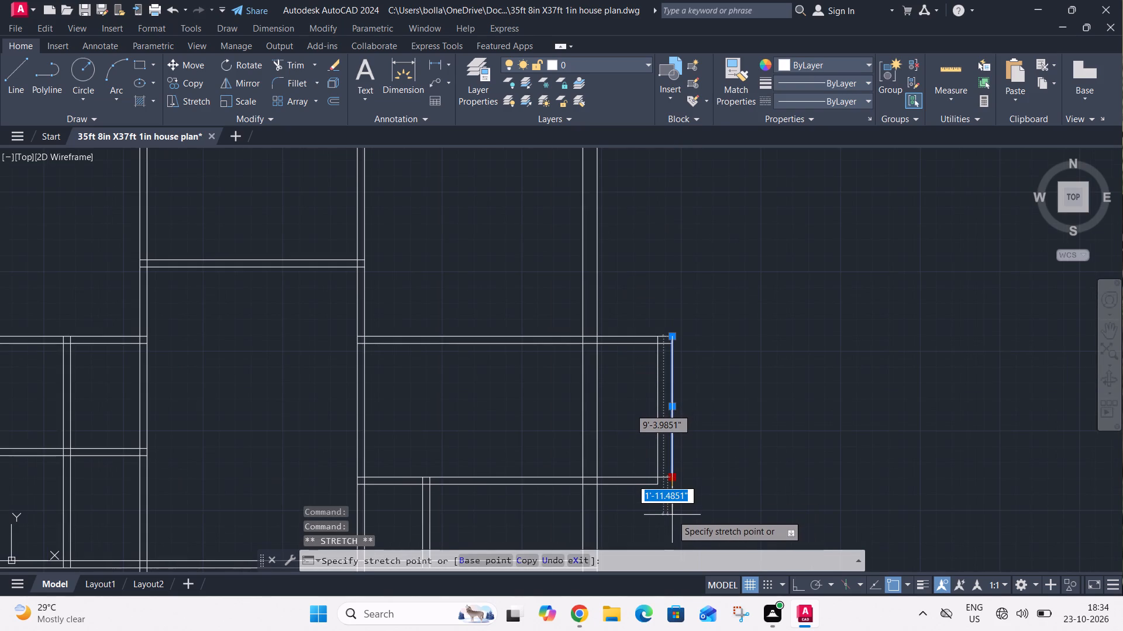
{"action": "key", "text": "F8"}
{"action": "left_click", "coordinate": [673, 528]}
{"action": "key", "text": "Escape"}
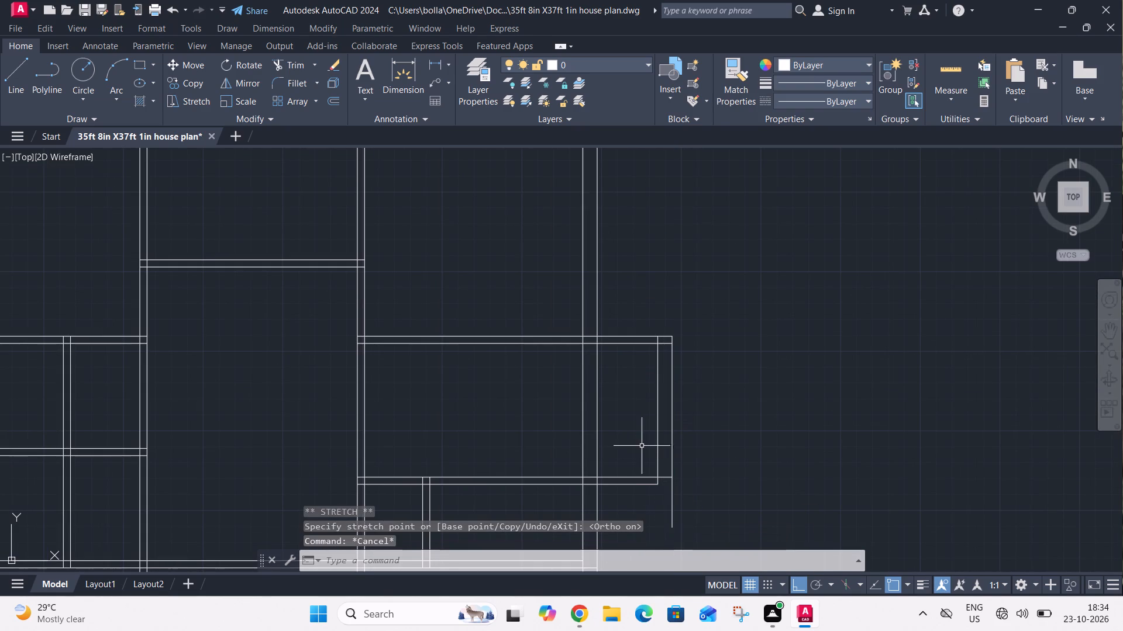
Extend the lower line of the bottom horizontal partition rightward to the projecting wall's outer line.
{"action": "type", "text": "ex"}
{"action": "key", "text": "space"}
{"action": "left_click", "coordinate": [639, 481]}
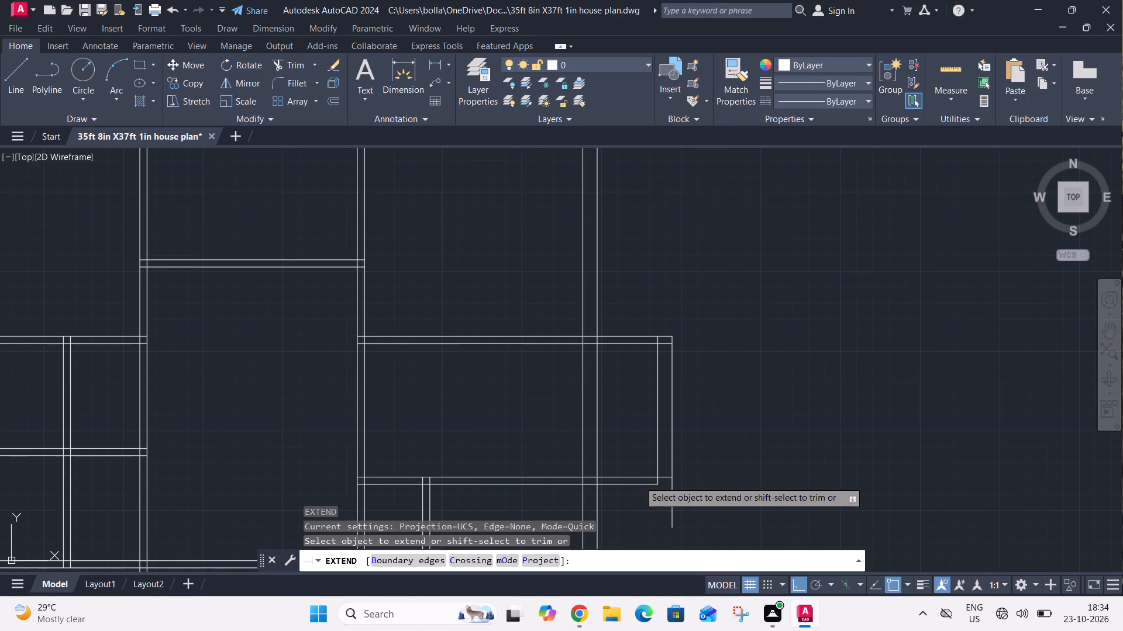
{"action": "left_click", "coordinate": [645, 484]}
{"action": "left_click", "coordinate": [645, 484]}
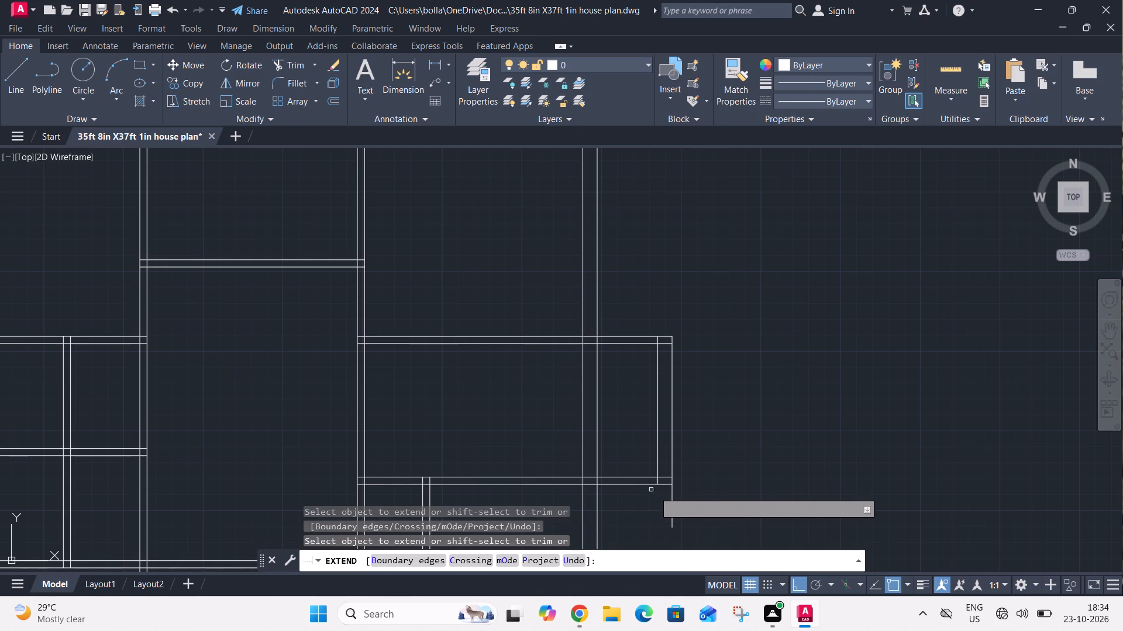
{"action": "key", "text": "Escape"}
Trim the projecting wall's outer line where it overshoots below the bottom corner.
{"action": "type", "text": "tr"}
{"action": "key", "text": "space"}
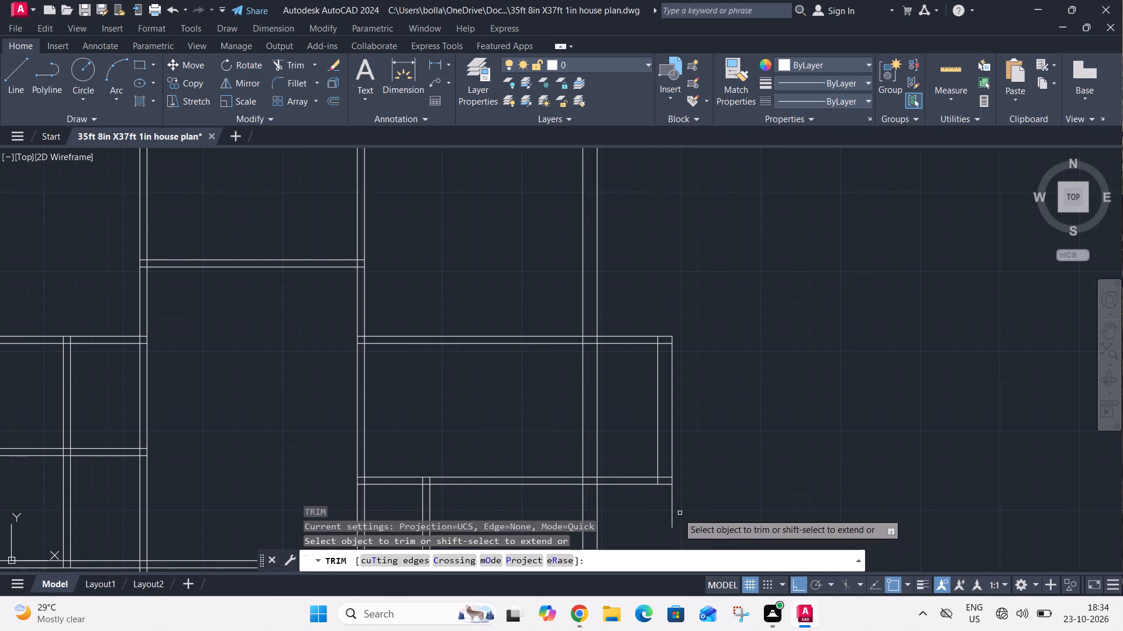
{"action": "left_click", "coordinate": [672, 509]}
{"action": "key", "text": "Escape"}
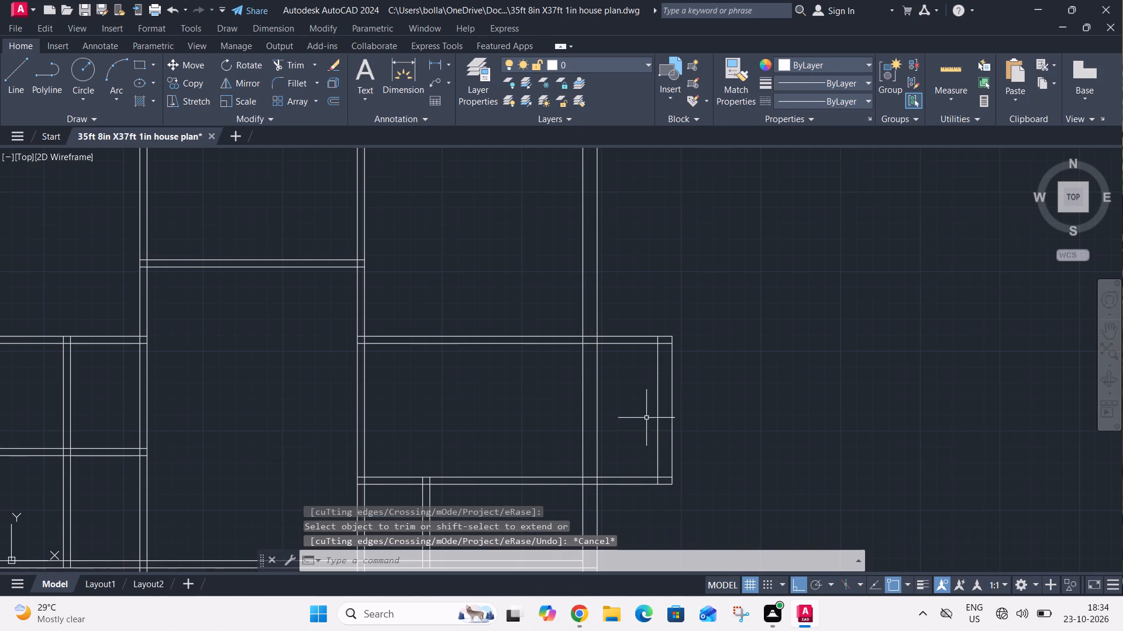
Offset the projecting wall's inner line 4' leftward into the room.
{"action": "scroll", "coordinate": [649, 400], "scroll_direction": "up", "scroll_amount": 2}
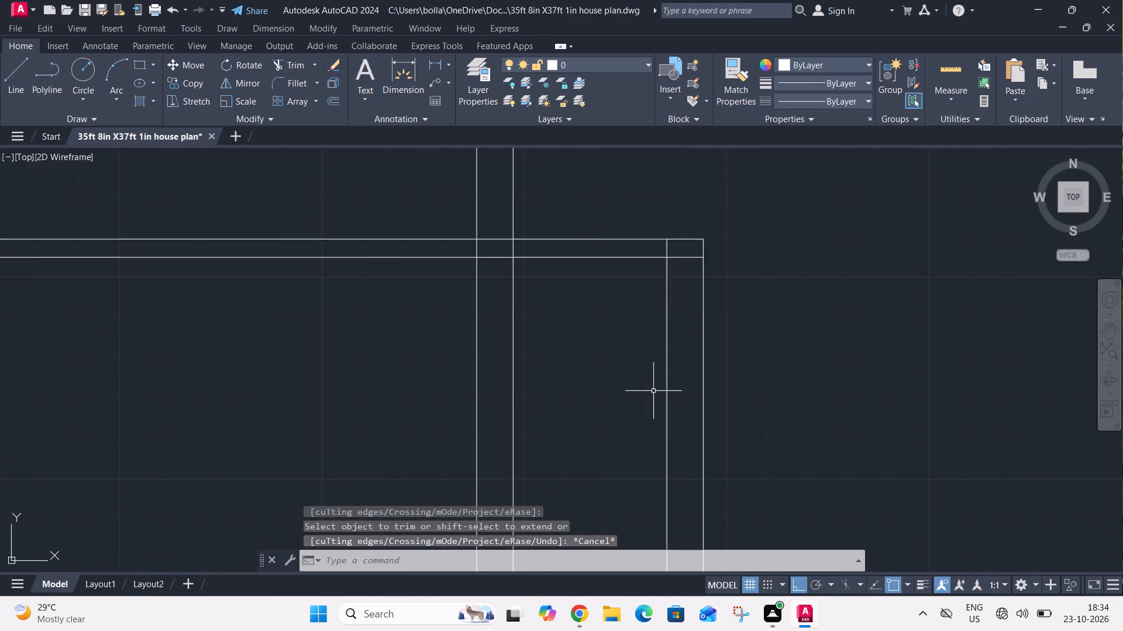
{"action": "key", "text": "Escape"}
{"action": "scroll", "coordinate": [666, 348], "scroll_direction": "down", "scroll_amount": 2}
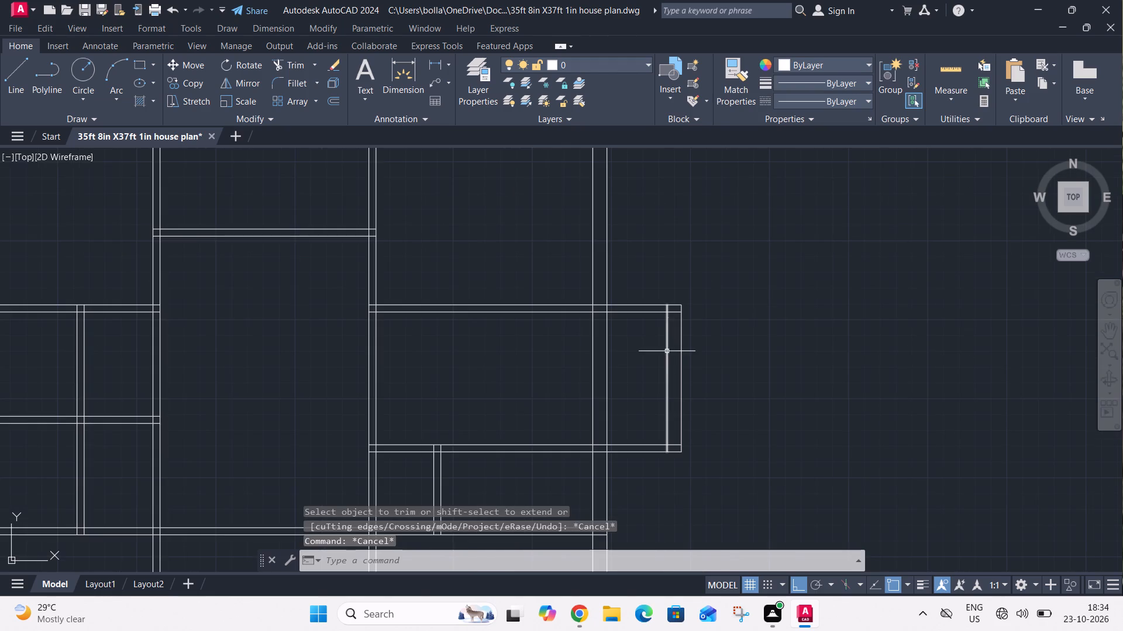
{"action": "middle_click_drag", "start_coordinate": [667, 351], "coordinate": [653, 298]}
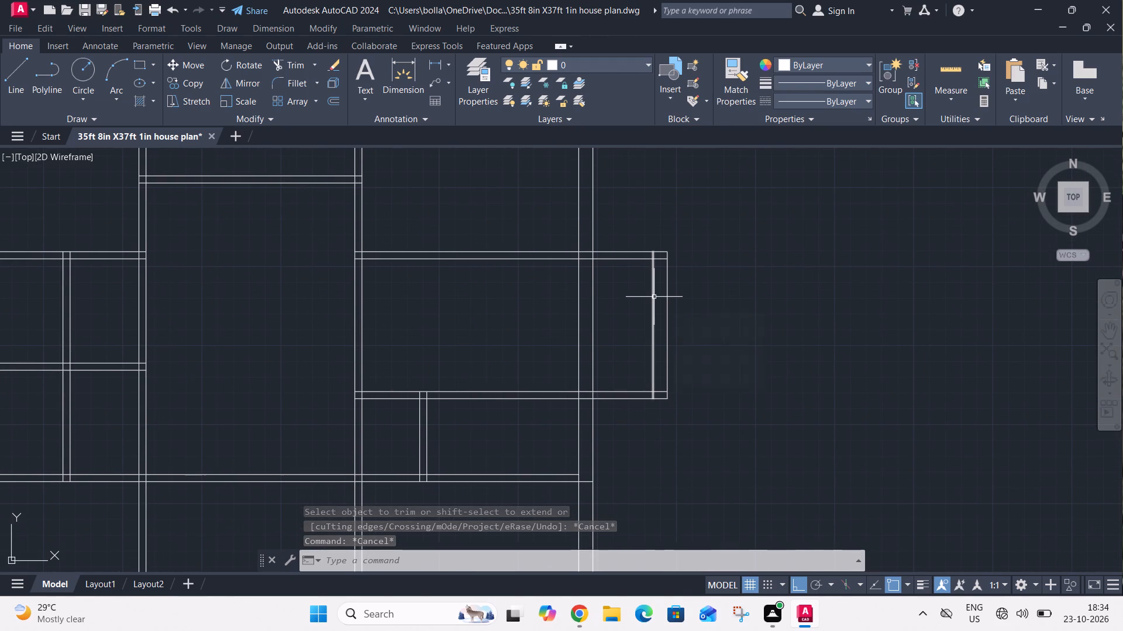
{"action": "key", "text": "l"}
{"action": "key", "text": "Escape"}
{"action": "type", "text": "o 4'"}
{"action": "key", "text": "Return"}
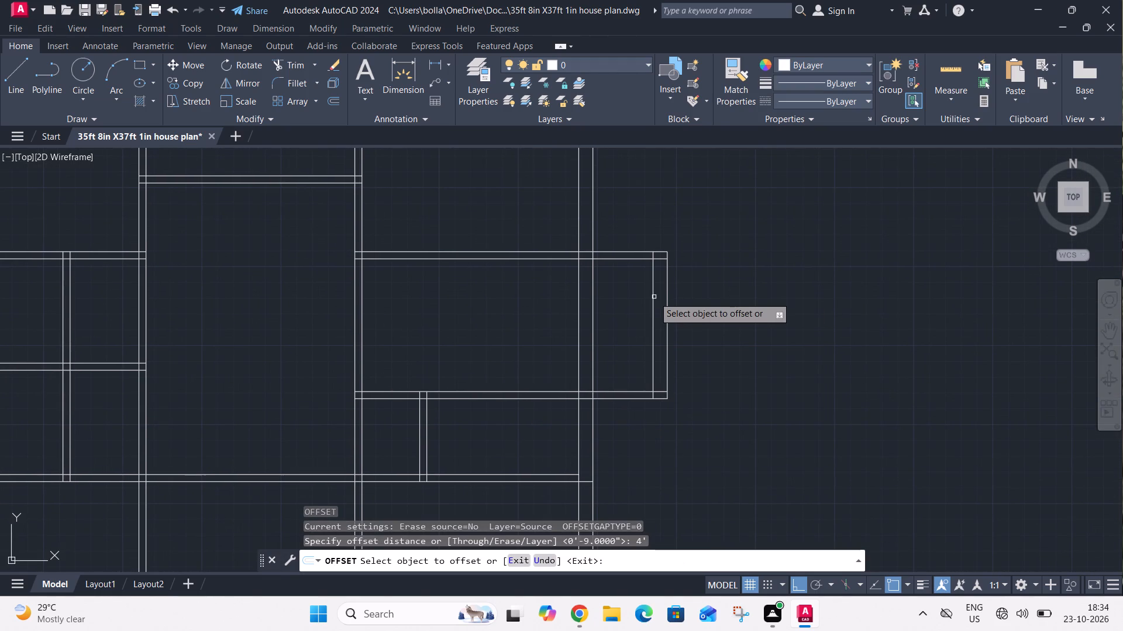
{"action": "left_click", "coordinate": [652, 306]}
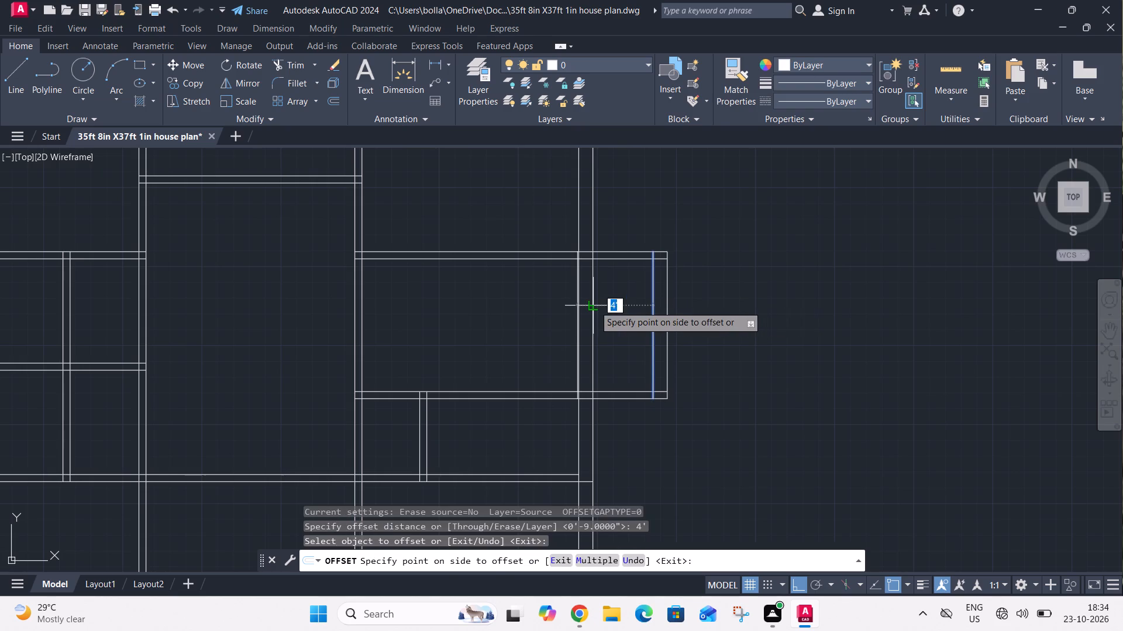
{"action": "scroll", "coordinate": [590, 306], "scroll_direction": "up", "scroll_amount": 2}
{"action": "left_click", "coordinate": [589, 307]}
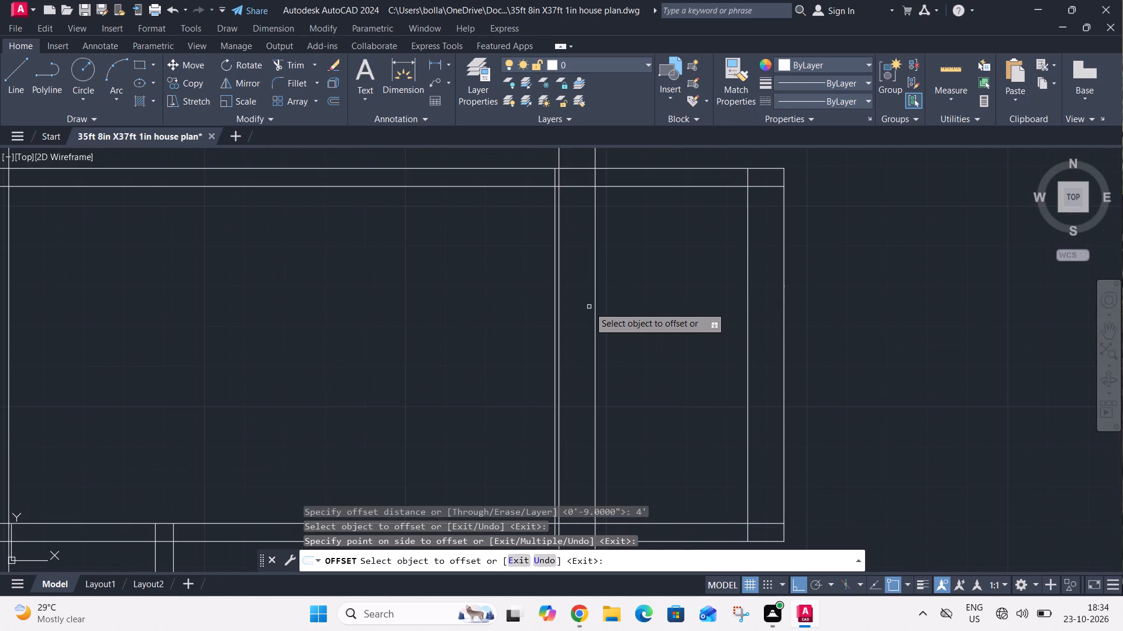
{"action": "key", "text": "Escape"}
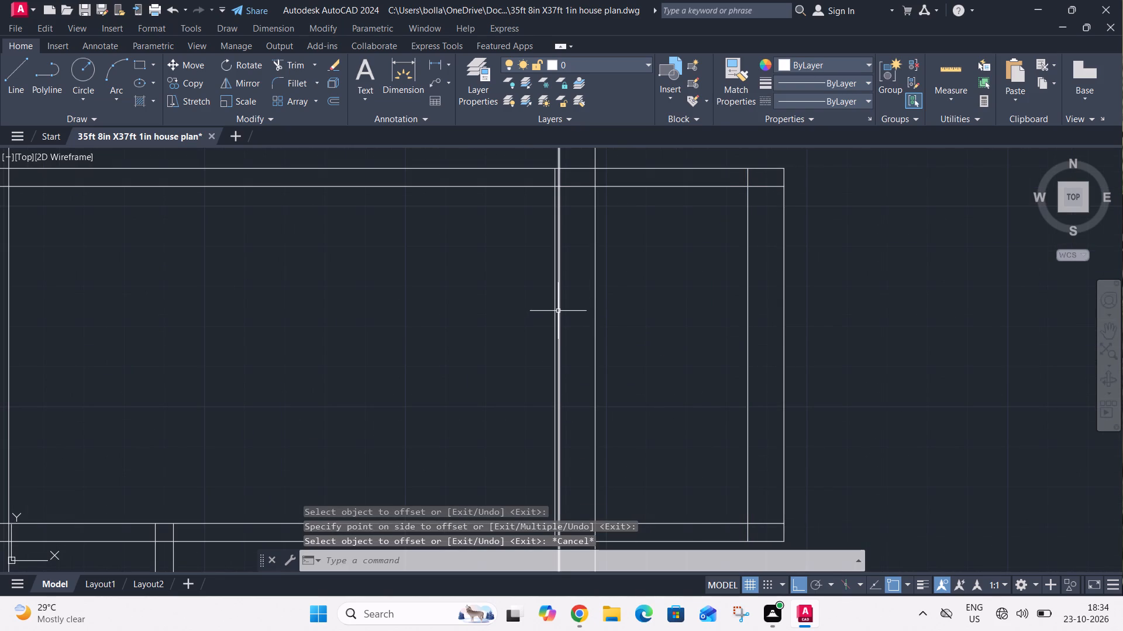
Trim the right exterior wall's lines crossing the projecting room and clear the overlaps at its junction with the upper partition.
{"action": "type", "text": "tr"}
{"action": "key", "text": "space"}
{"action": "left_click", "coordinate": [615, 286]}
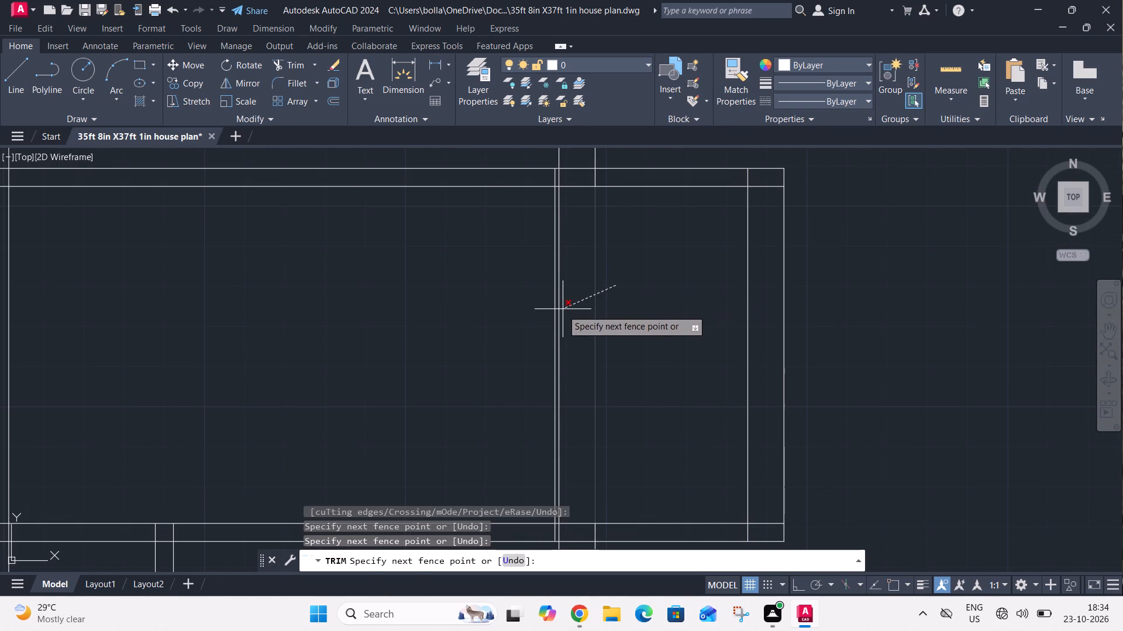
{"action": "left_click", "coordinate": [557, 306]}
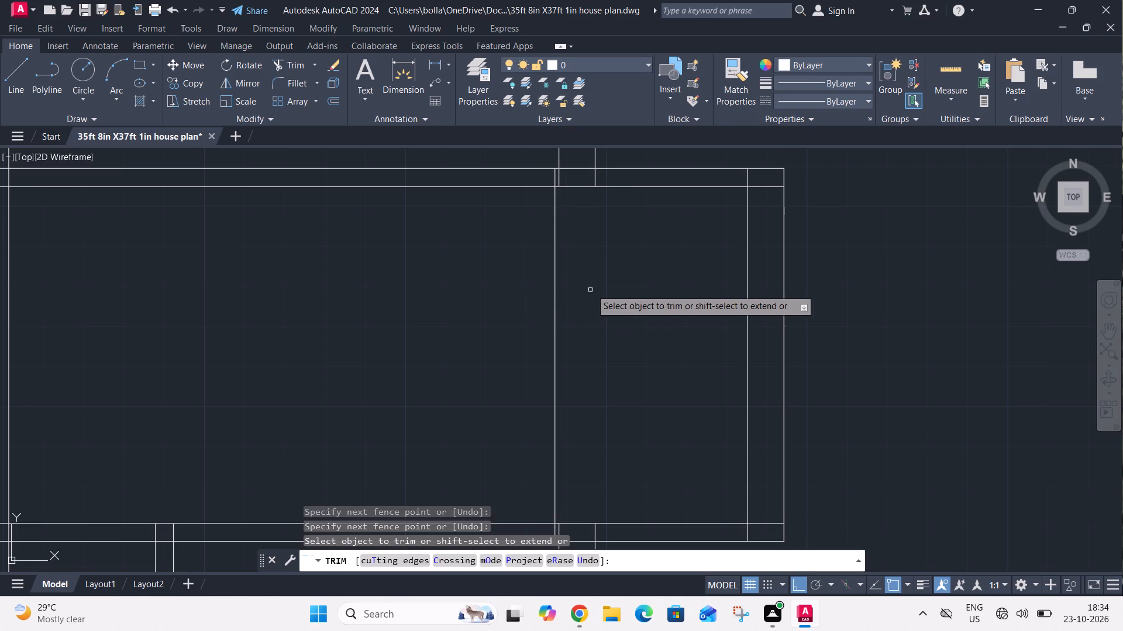
{"action": "left_click", "coordinate": [616, 176]}
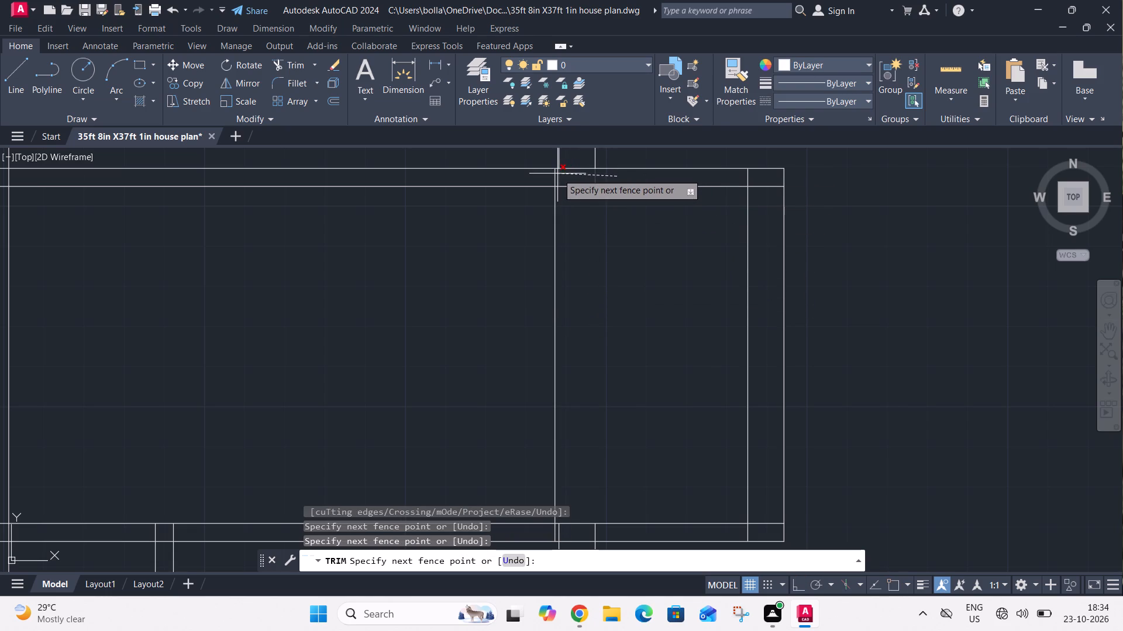
{"action": "left_click", "coordinate": [557, 174]}
{"action": "left_click", "coordinate": [570, 168]}
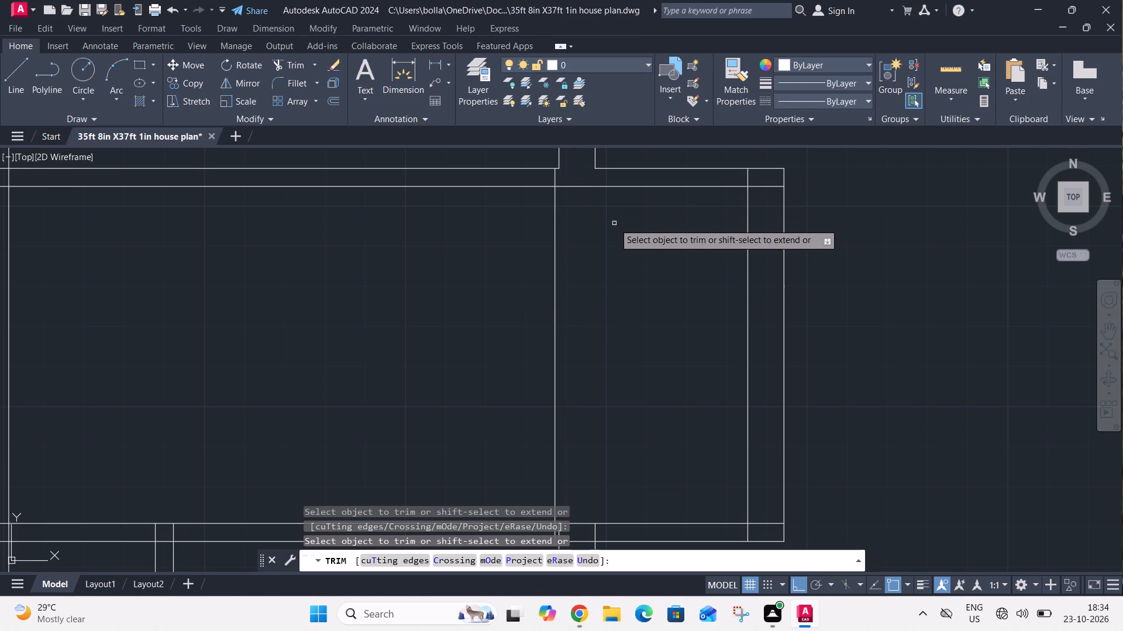
Trim the overlapping line pieces where the right exterior wall and the 4' offset line meet the lower partition.
{"action": "scroll", "coordinate": [656, 219], "scroll_direction": "down", "scroll_amount": 2}
{"action": "scroll", "coordinate": [625, 342], "scroll_direction": "up", "scroll_amount": 3}
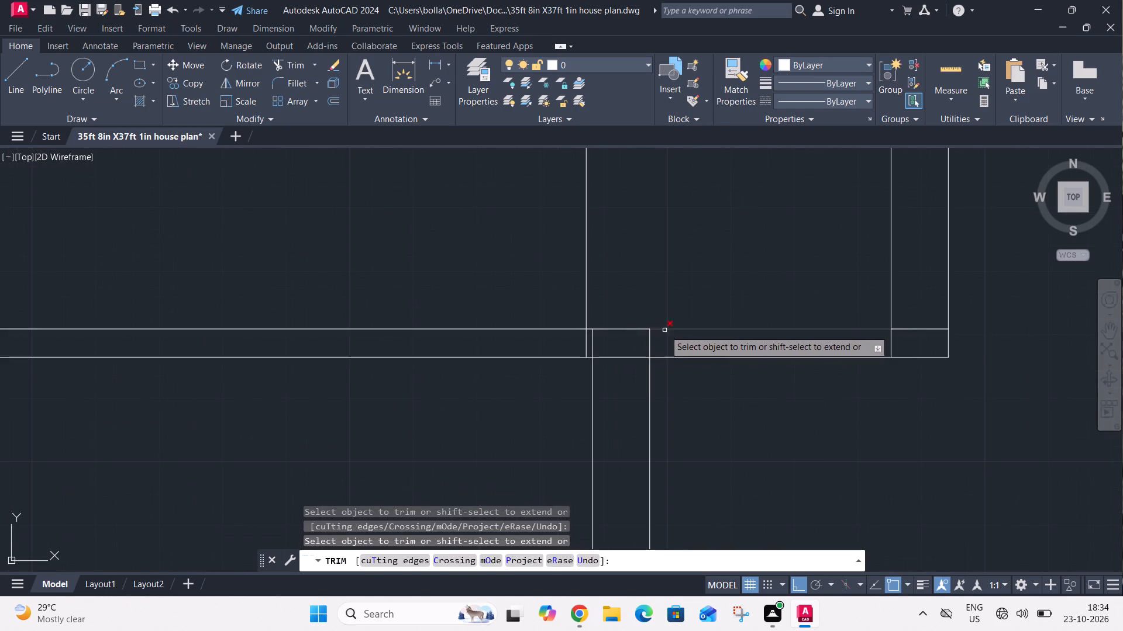
{"action": "left_click", "coordinate": [664, 332]}
{"action": "left_click", "coordinate": [585, 345]}
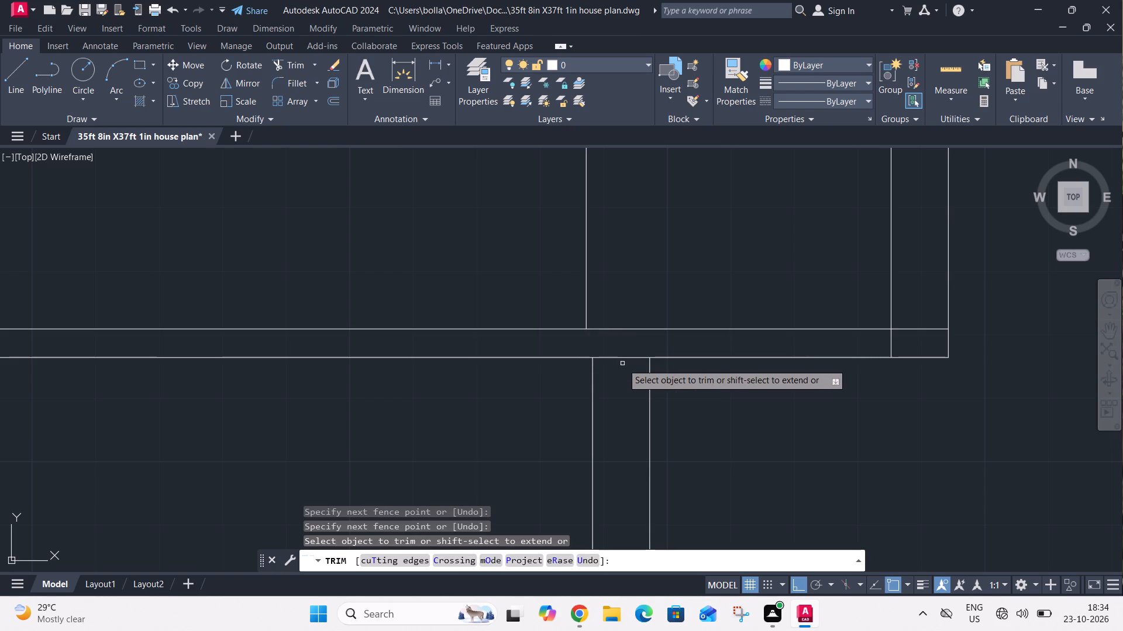
{"action": "left_click", "coordinate": [623, 360]}
{"action": "left_click", "coordinate": [623, 349]}
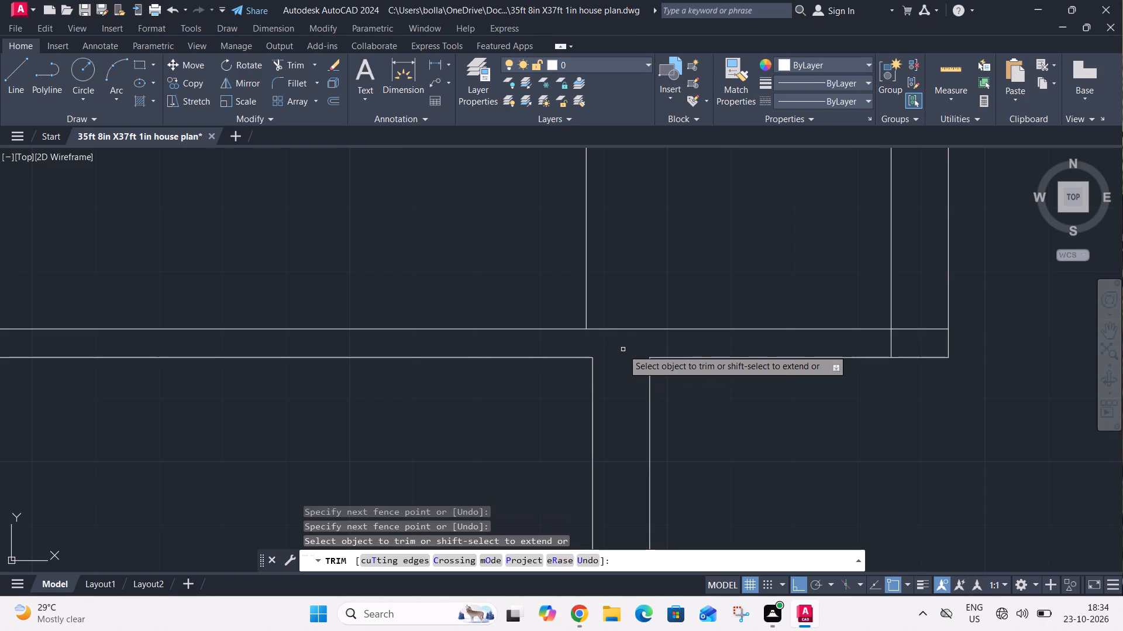
{"action": "key", "text": "Escape"}
Trim the short piece of the 4' offset line lying inside the upper partition.
{"action": "scroll", "coordinate": [623, 349], "scroll_direction": "down", "scroll_amount": 2}
{"action": "scroll", "coordinate": [591, 214], "scroll_direction": "down", "scroll_amount": 1}
{"action": "middle_click_drag", "start_coordinate": [592, 214], "coordinate": [598, 320]}
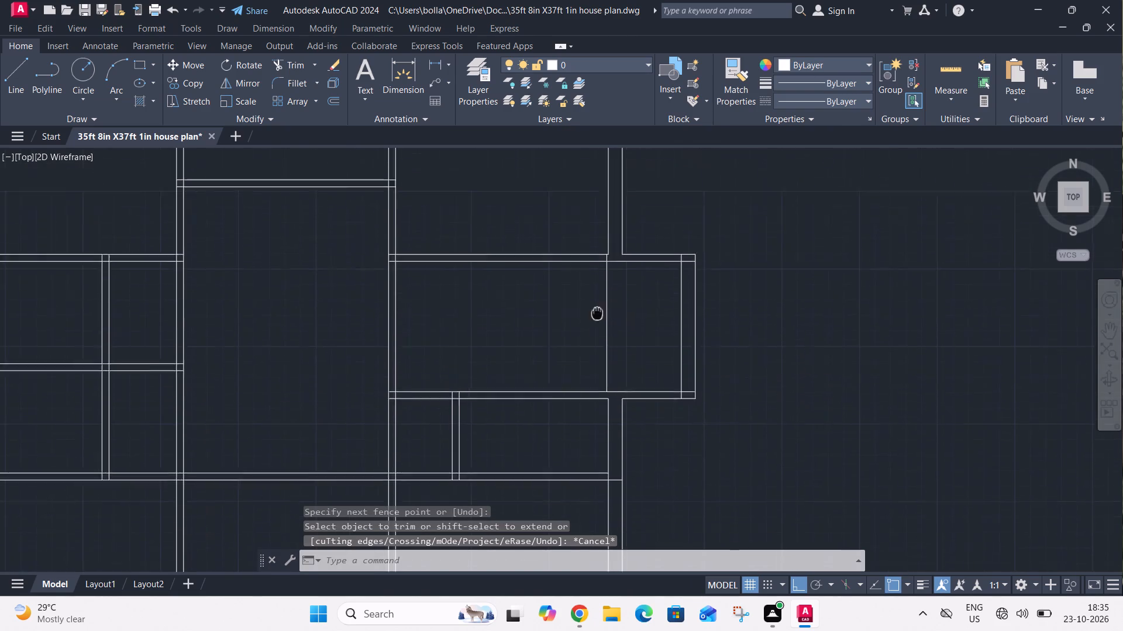
{"action": "middle_click_drag", "start_coordinate": [598, 320], "coordinate": [598, 365]}
{"action": "scroll", "coordinate": [599, 308], "scroll_direction": "up", "scroll_amount": 4}
{"action": "type", "text": "tr"}
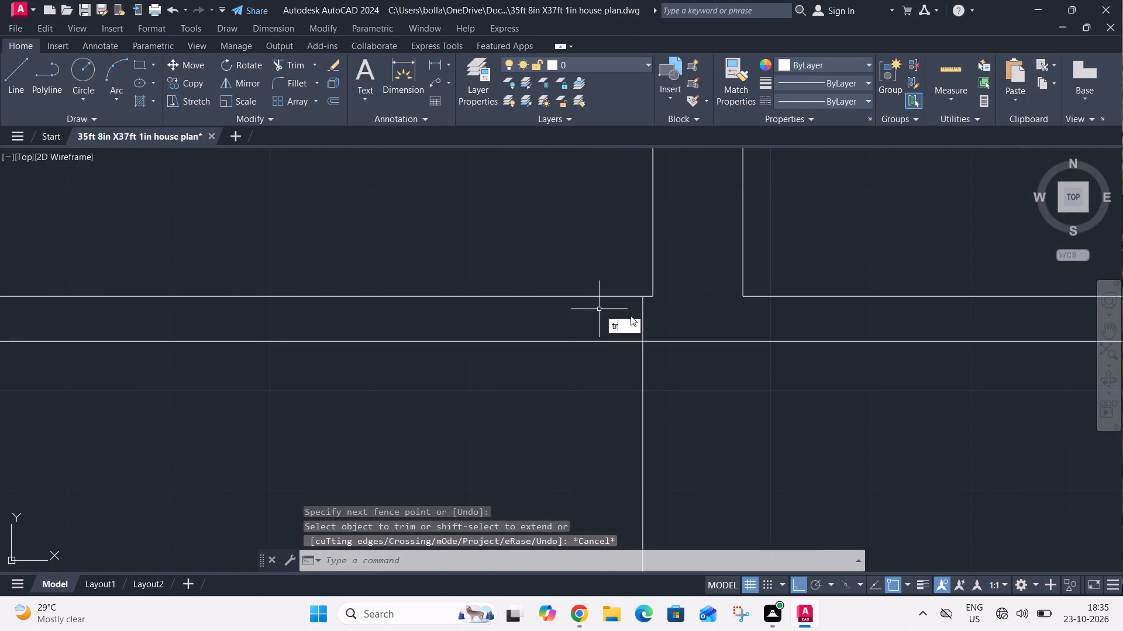
{"action": "key", "text": "space"}
{"action": "left_click", "coordinate": [648, 317]}
{"action": "left_click", "coordinate": [600, 316]}
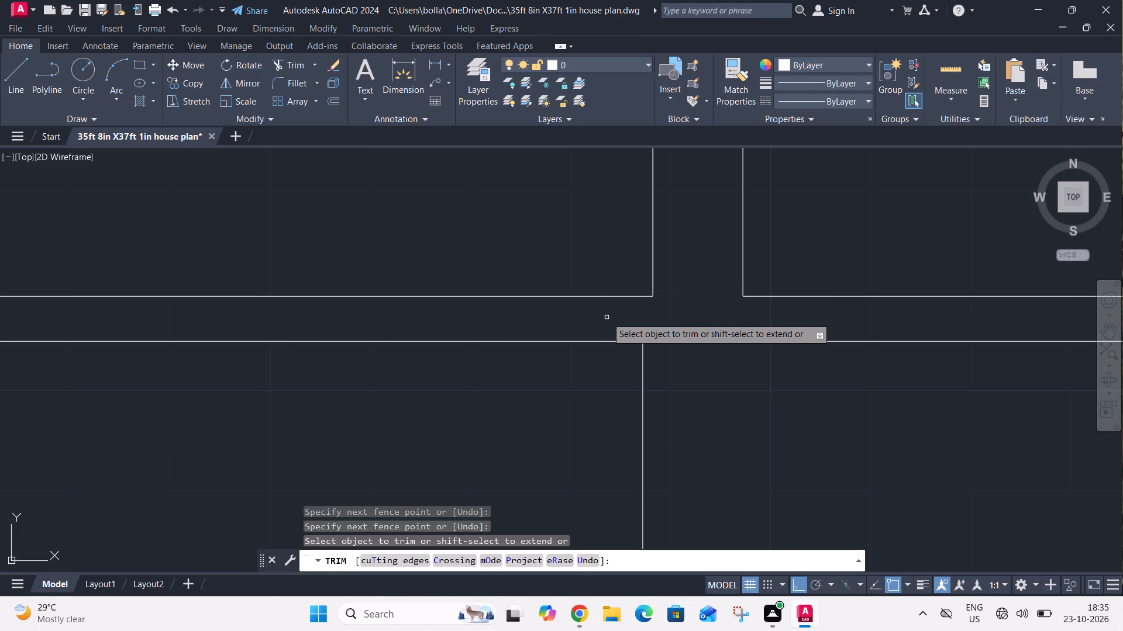
{"action": "key", "text": "grave"}
{"action": "scroll", "coordinate": [609, 342], "scroll_direction": "down", "scroll_amount": 3}
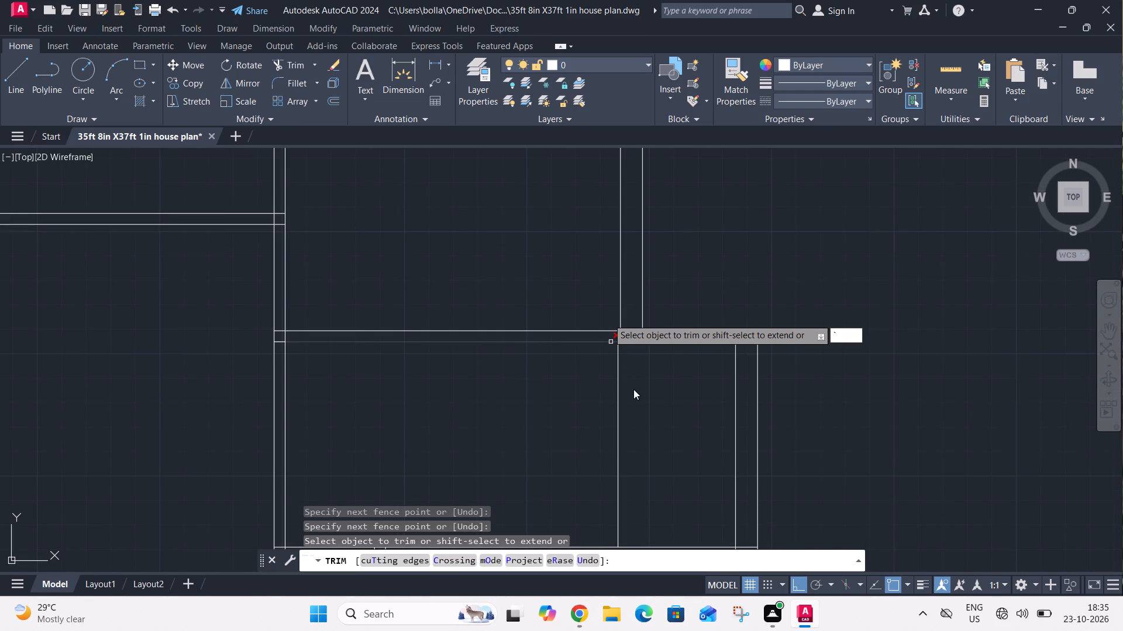
{"action": "key", "text": "Escape"}
Offset the 4' offset line leftward by 10", and offset the resulting line another 10" to start the stair treads.
{"action": "middle_click_drag", "start_coordinate": [635, 398], "coordinate": [633, 297]}
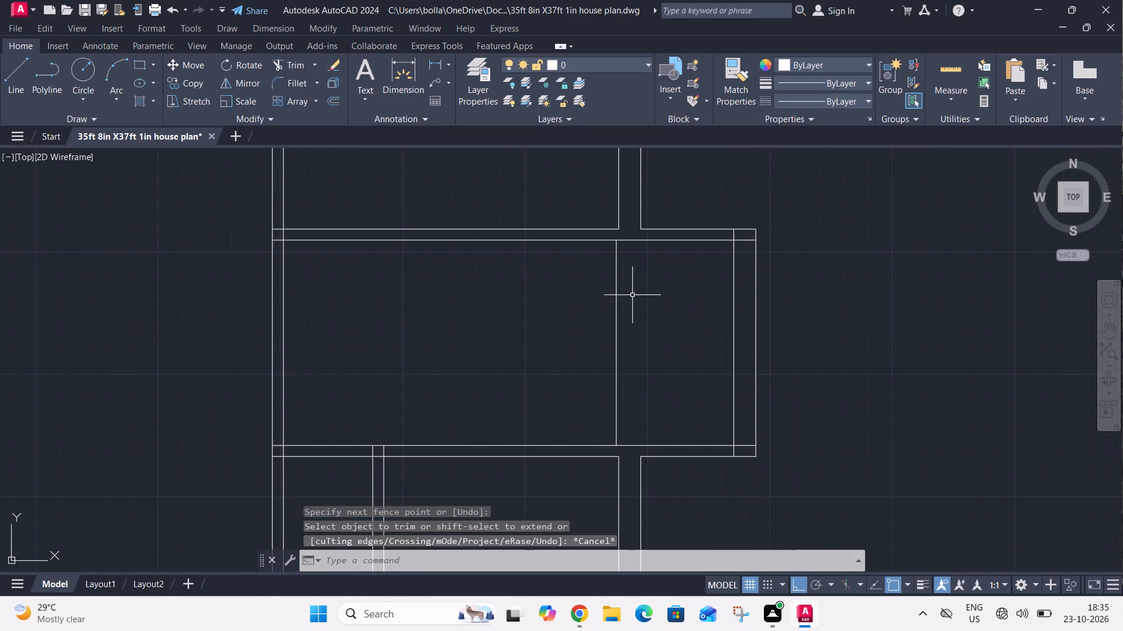
{"action": "type", "text": "o 10\""}
{"action": "key", "text": "Return"}
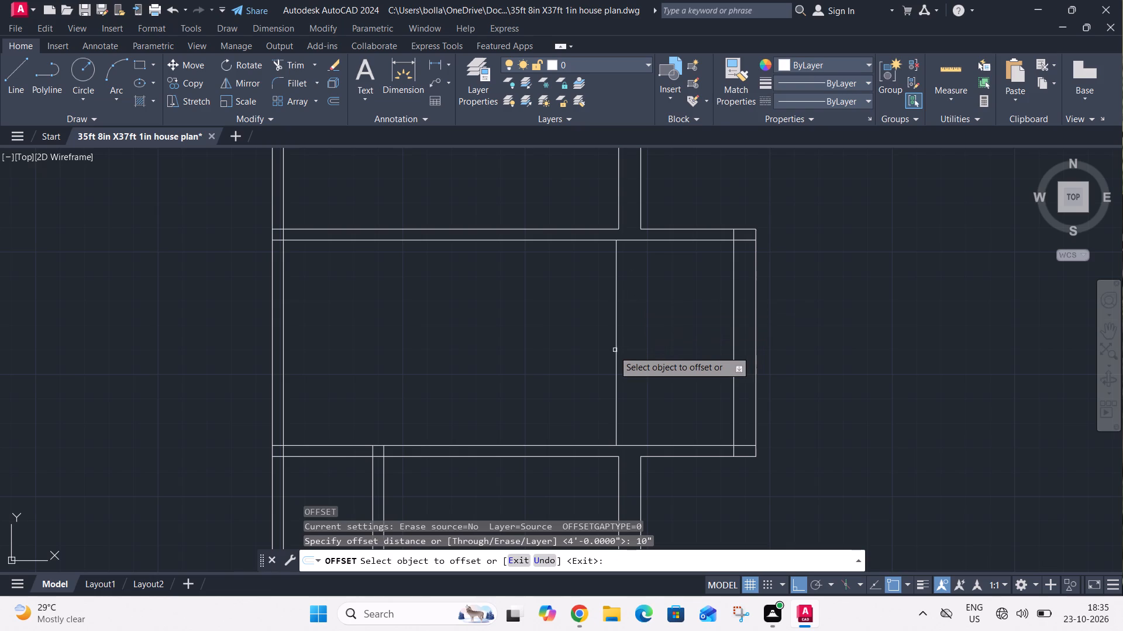
{"action": "left_click", "coordinate": [614, 351]}
{"action": "left_click", "coordinate": [592, 359]}
{"action": "left_click", "coordinate": [596, 359]}
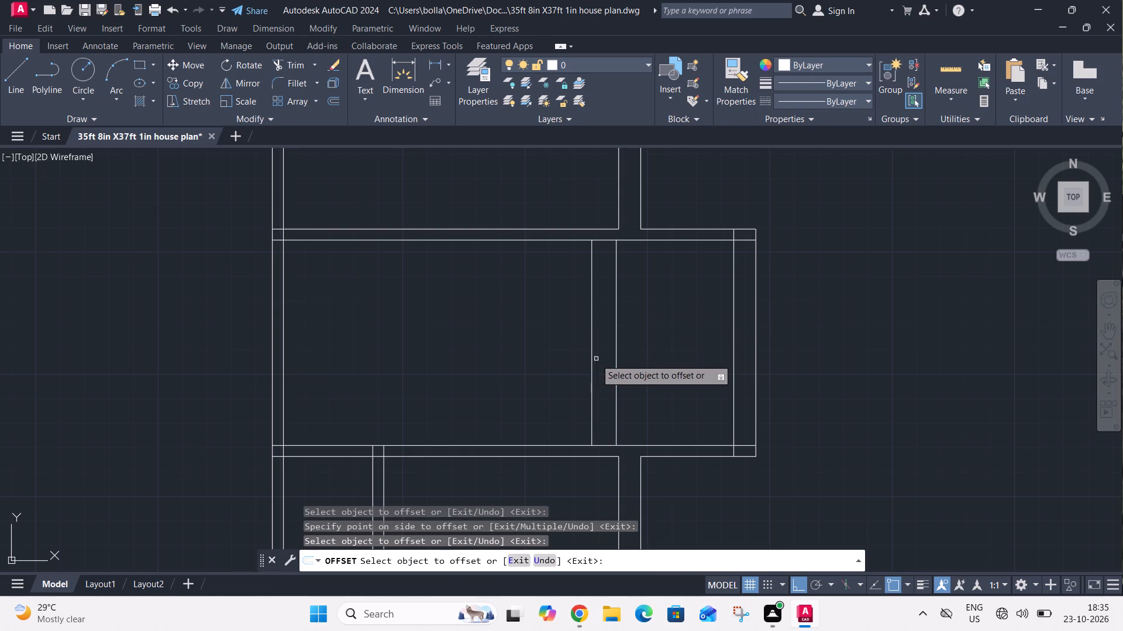
{"action": "left_click_drag", "start_coordinate": [595, 373], "coordinate": [590, 376]}
{"action": "left_click", "coordinate": [590, 376]}
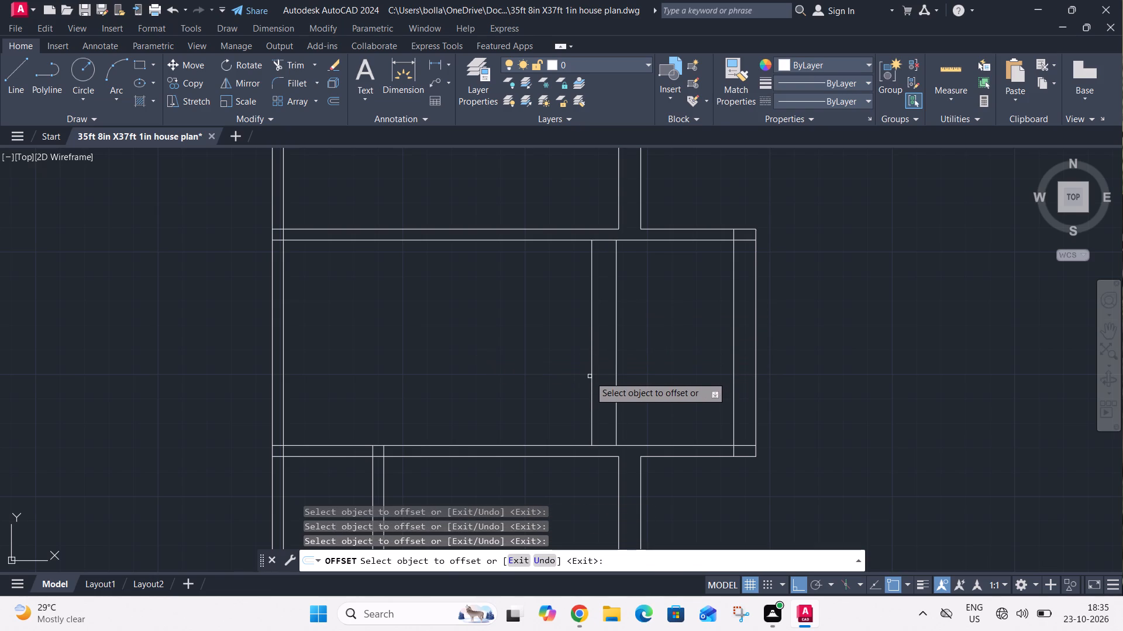
{"action": "left_click", "coordinate": [590, 373]}
{"action": "left_click", "coordinate": [561, 369]}
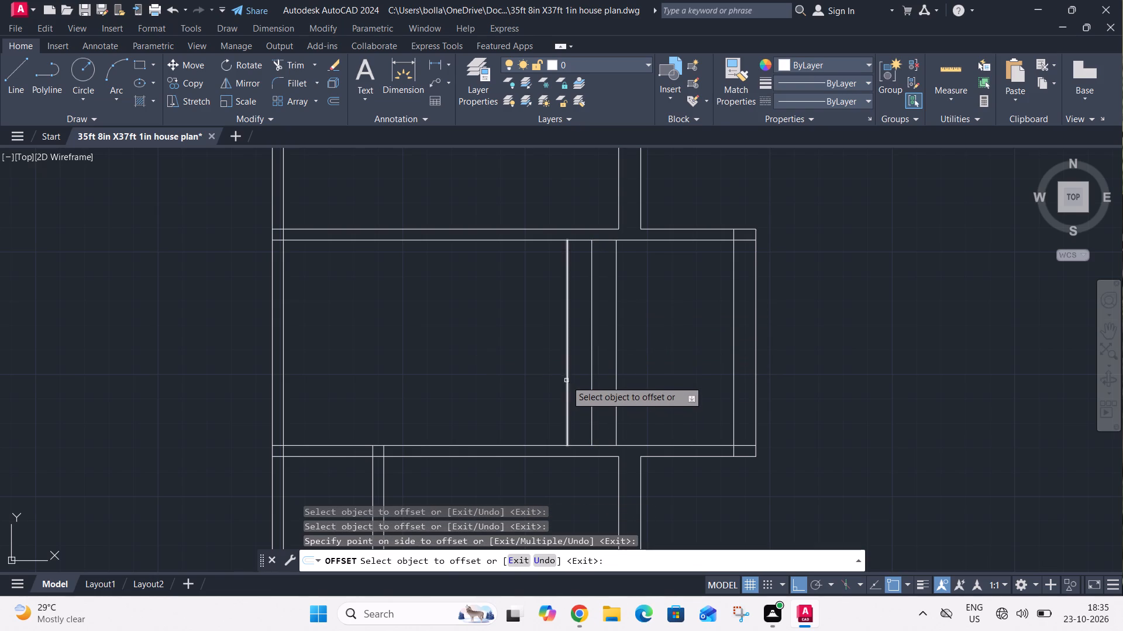
Offset the leftmost tread line with the Multiple option to add nine more lines leftward at 10" spacing.
{"action": "left_click", "coordinate": [567, 389]}
{"action": "type", "text": "m"}
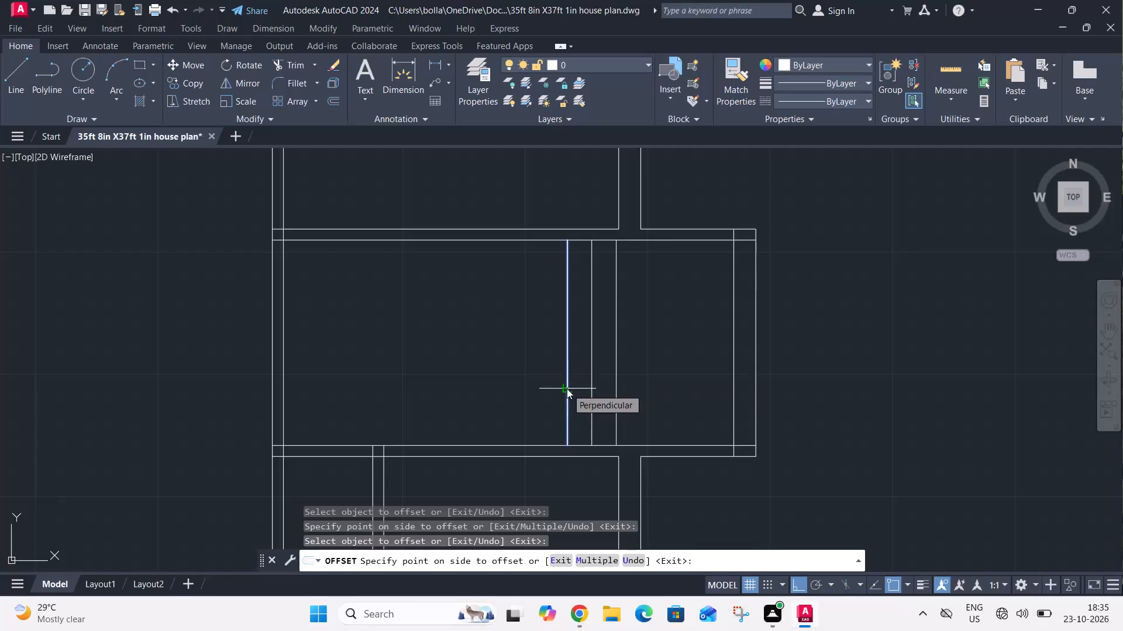
{"action": "key", "text": "space"}
{"action": "left_click", "coordinate": [559, 391]}
{"action": "left_click", "coordinate": [516, 389]}
{"action": "left_click", "coordinate": [486, 387]}
{"action": "left_click", "coordinate": [458, 387]}
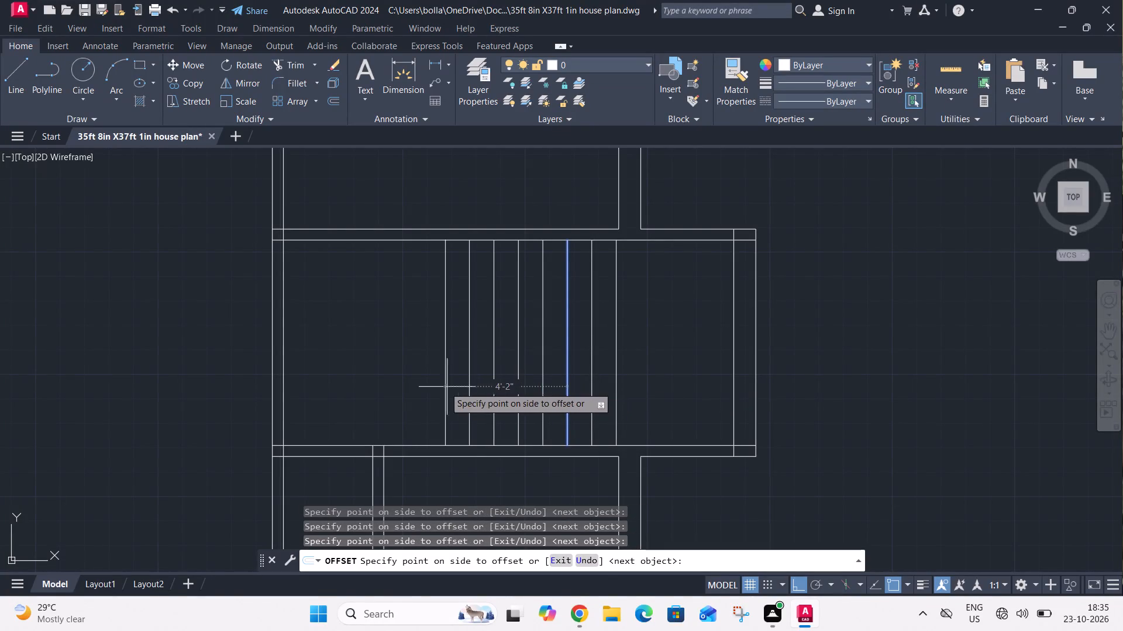
{"action": "double_click", "coordinate": [426, 387]}
{"action": "left_click", "coordinate": [403, 391]}
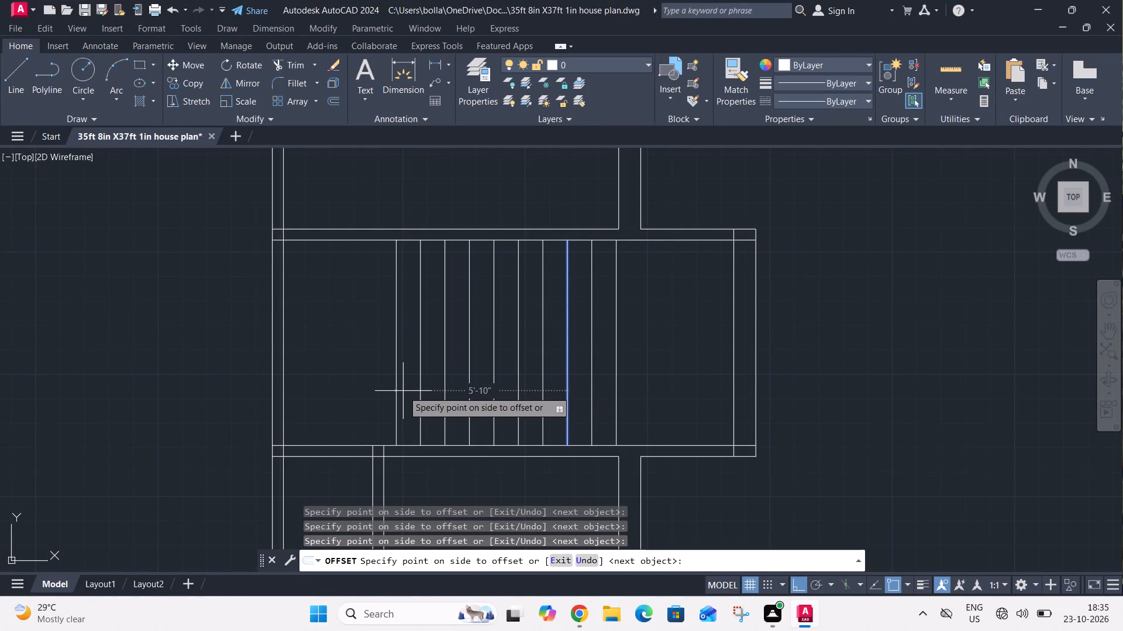
{"action": "left_click", "coordinate": [403, 391]}
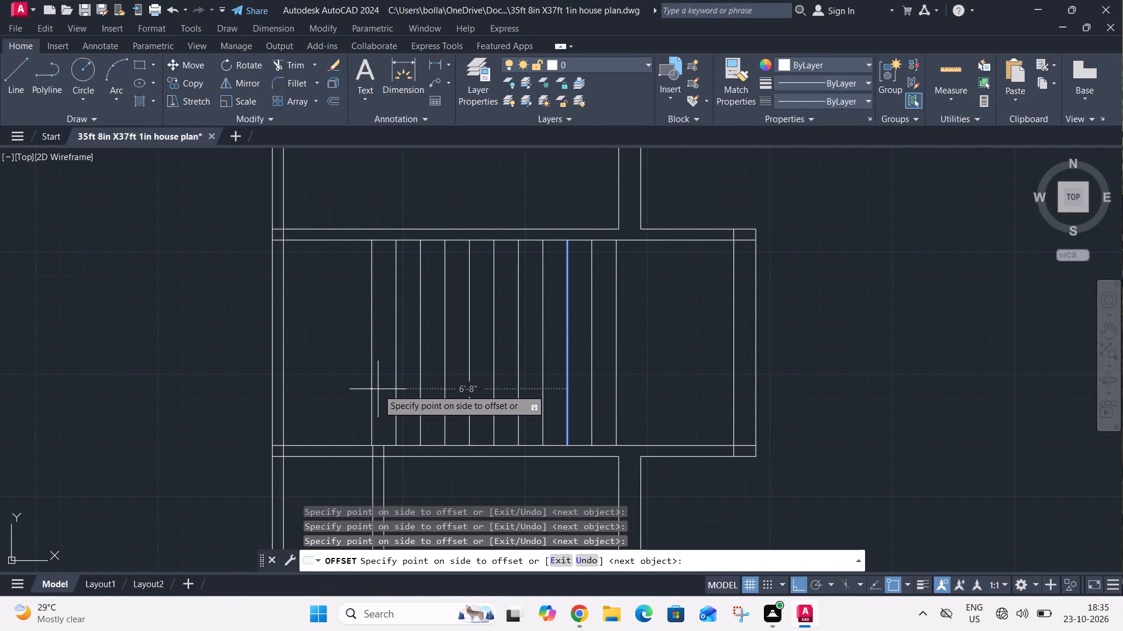
{"action": "left_click", "coordinate": [378, 389]}
{"action": "left_click", "coordinate": [378, 389]}
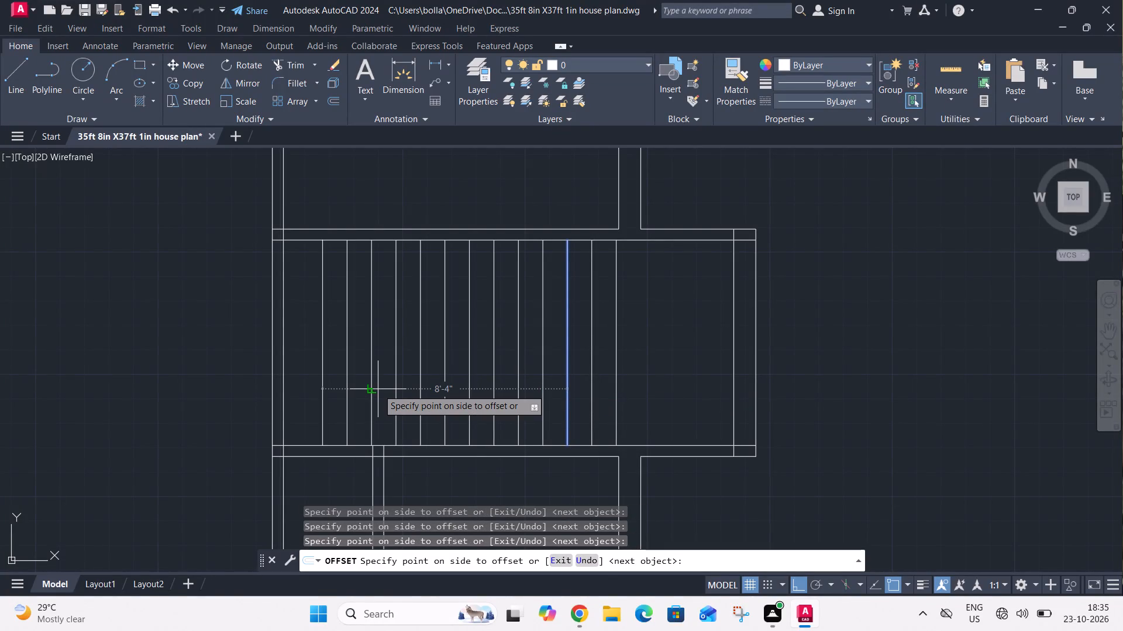
{"action": "key", "text": "Escape"}
Delete the leftmost tread line.
{"action": "left_click", "coordinate": [360, 379]}
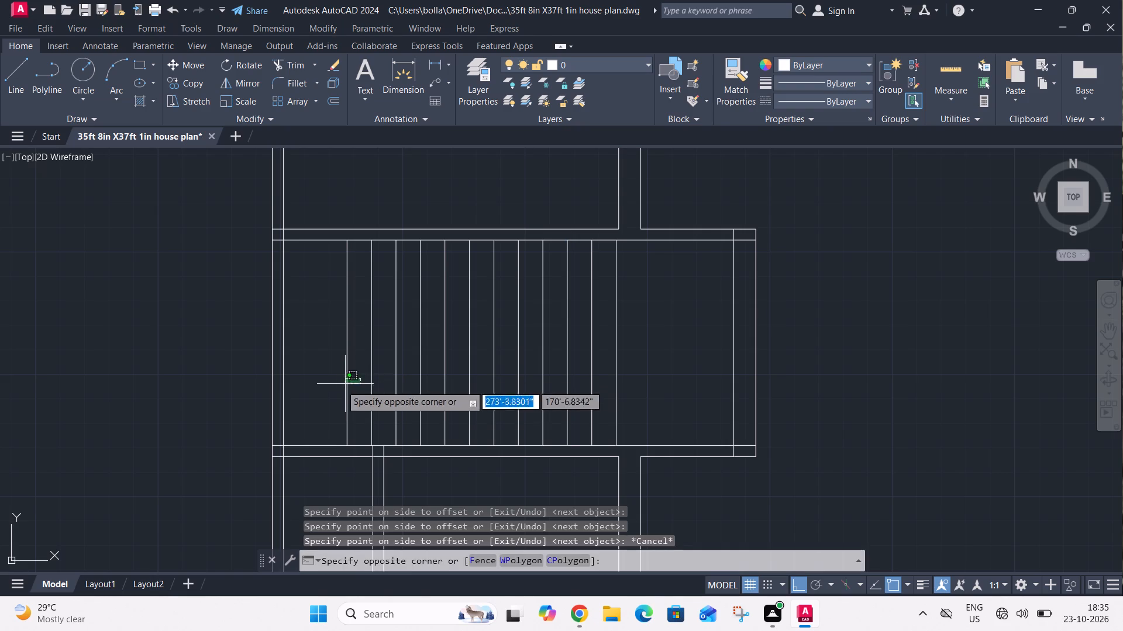
{"action": "left_click", "coordinate": [338, 386]}
{"action": "key", "text": "Delete"}
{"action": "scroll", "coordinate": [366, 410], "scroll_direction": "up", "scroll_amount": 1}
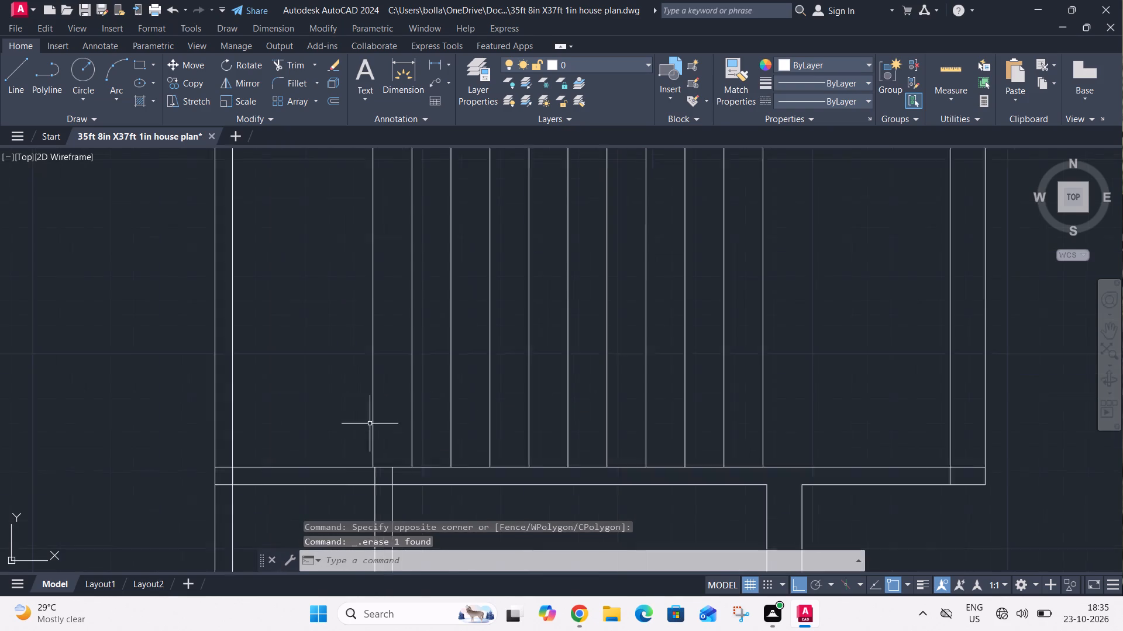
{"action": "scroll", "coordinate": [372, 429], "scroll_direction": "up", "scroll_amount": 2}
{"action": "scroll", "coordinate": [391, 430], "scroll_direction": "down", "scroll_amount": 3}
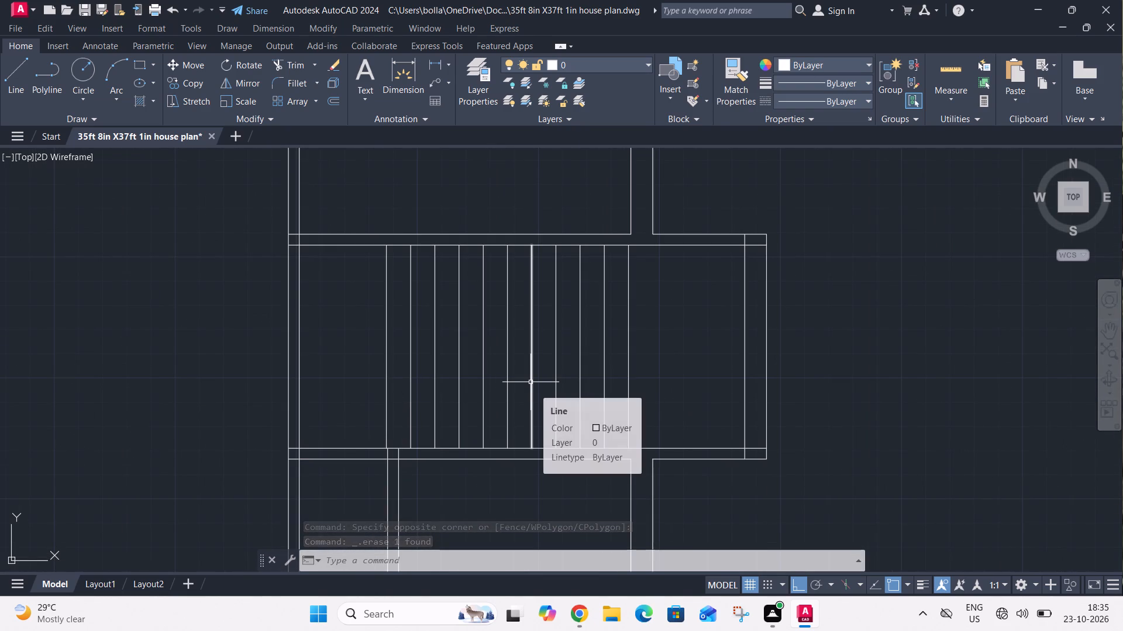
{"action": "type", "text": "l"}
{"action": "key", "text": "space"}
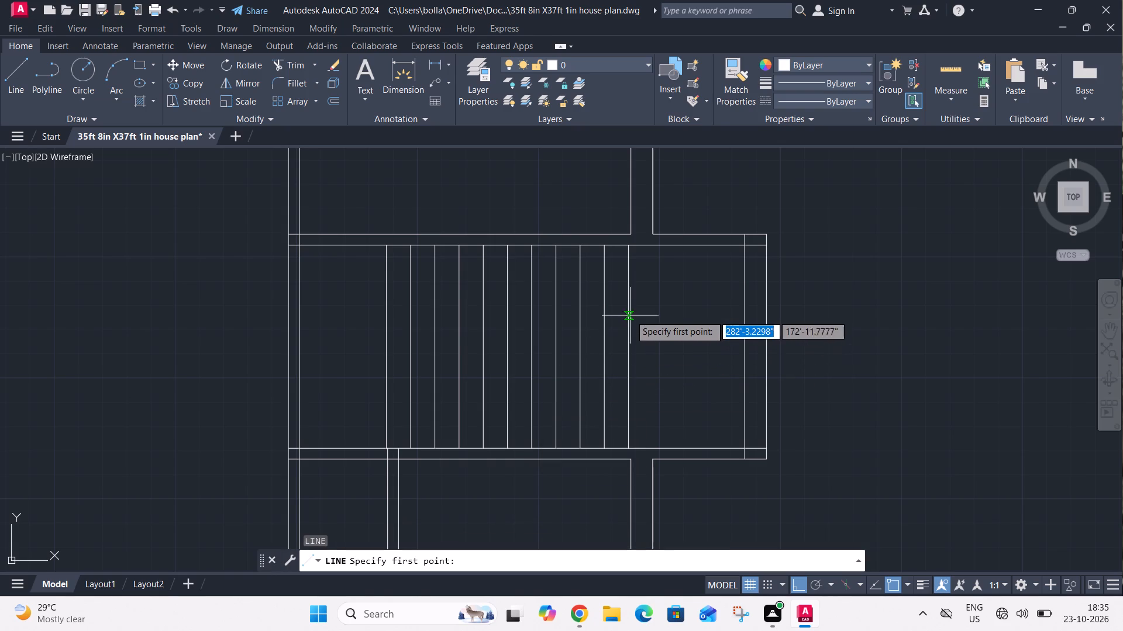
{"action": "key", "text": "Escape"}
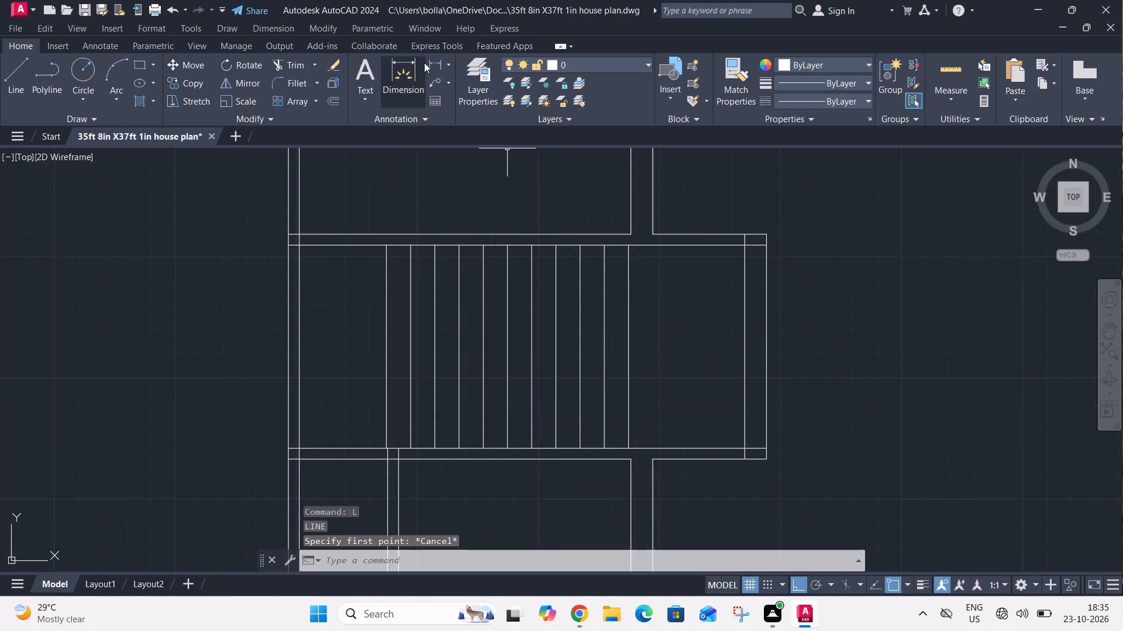
Measure the rightmost stair line between the two partitions with a linear dimension.
{"action": "left_click", "coordinate": [429, 61]}
{"action": "left_click", "coordinate": [630, 248]}
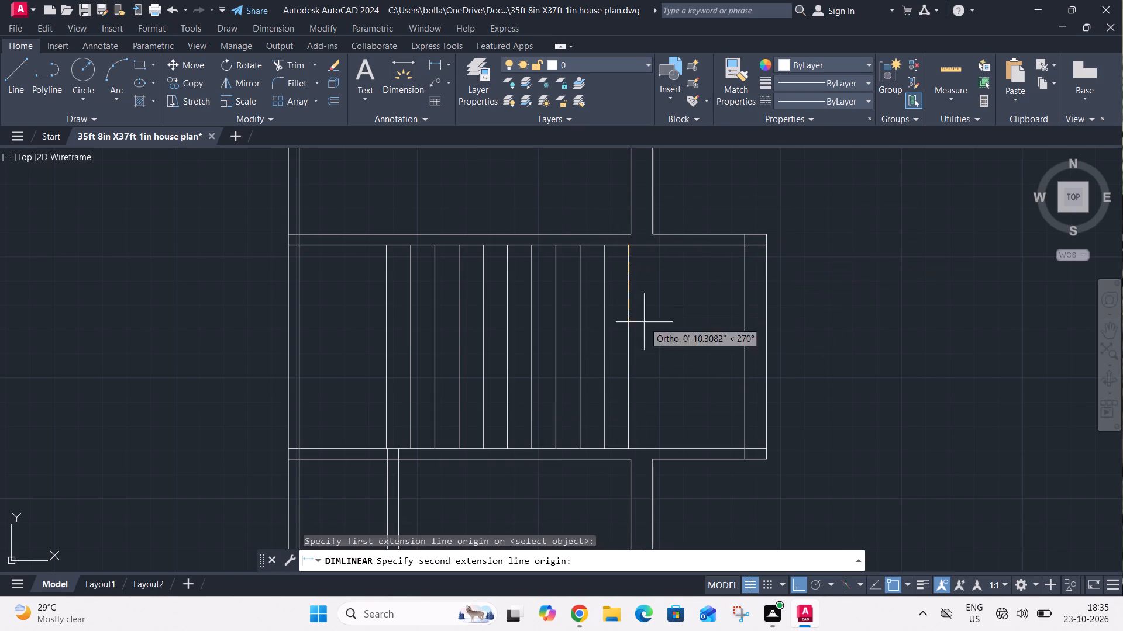
{"action": "left_click", "coordinate": [631, 450]}
{"action": "scroll", "coordinate": [660, 449], "scroll_direction": "up", "scroll_amount": 1}
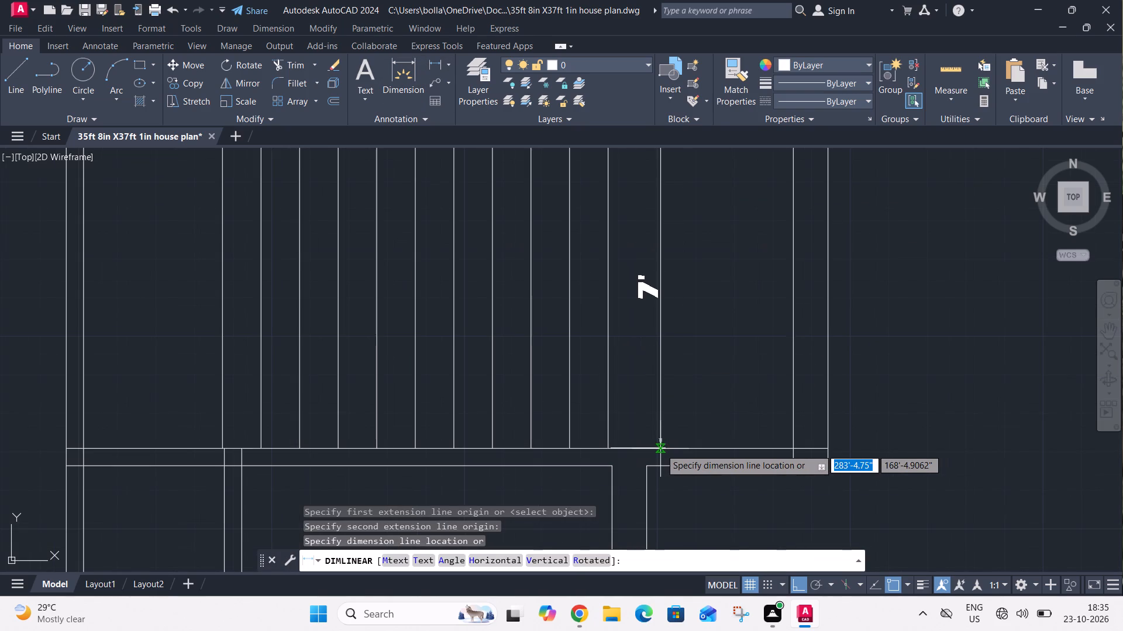
{"action": "key", "text": "Escape"}
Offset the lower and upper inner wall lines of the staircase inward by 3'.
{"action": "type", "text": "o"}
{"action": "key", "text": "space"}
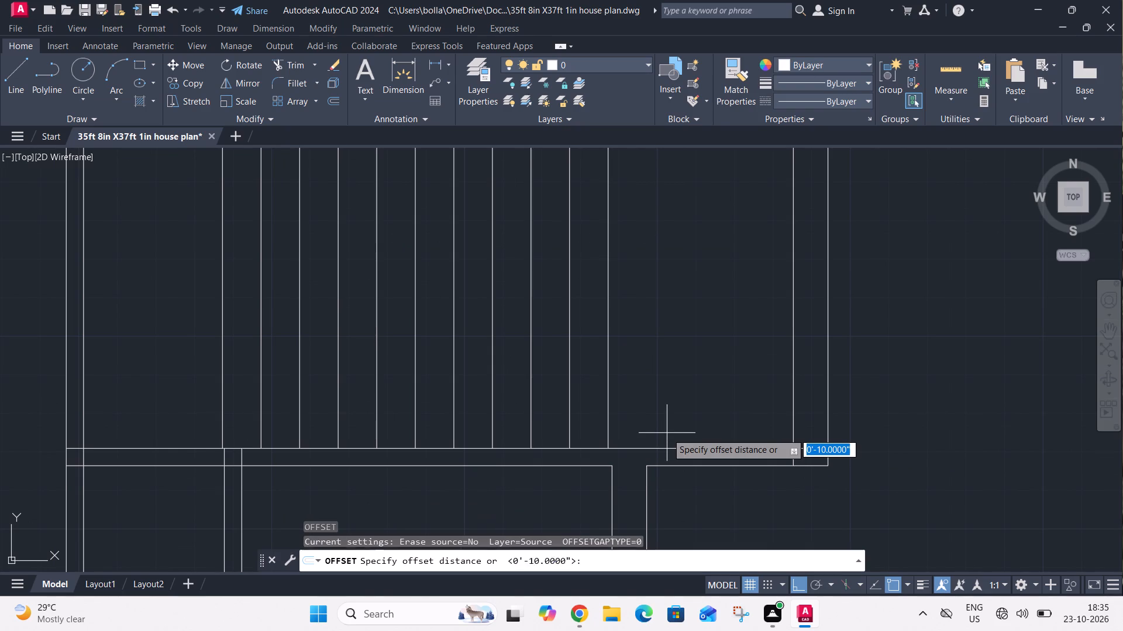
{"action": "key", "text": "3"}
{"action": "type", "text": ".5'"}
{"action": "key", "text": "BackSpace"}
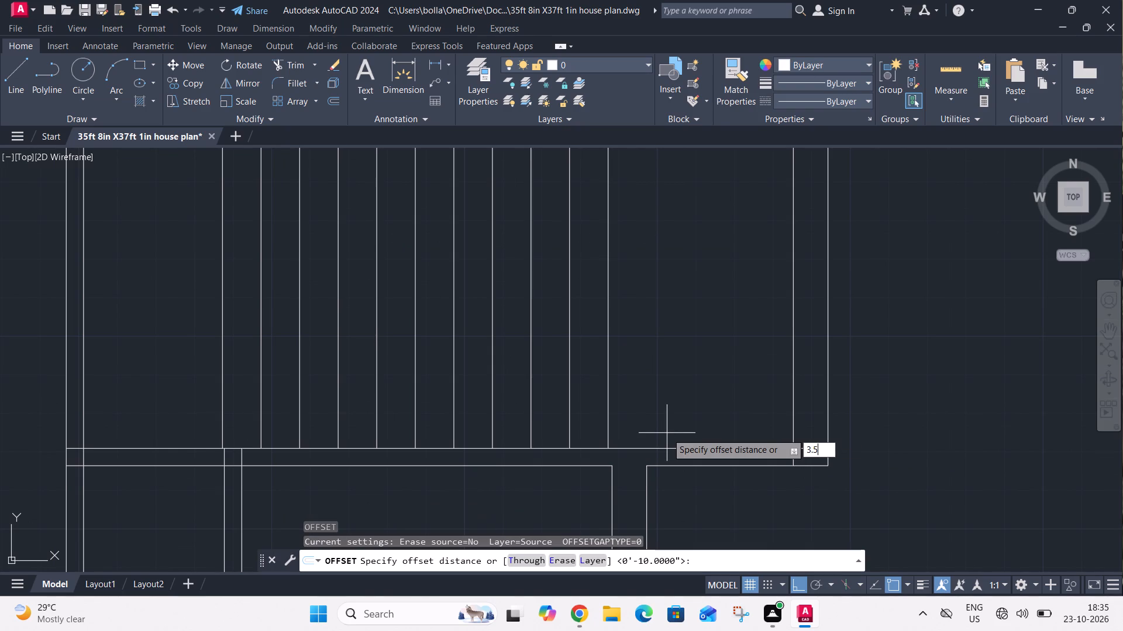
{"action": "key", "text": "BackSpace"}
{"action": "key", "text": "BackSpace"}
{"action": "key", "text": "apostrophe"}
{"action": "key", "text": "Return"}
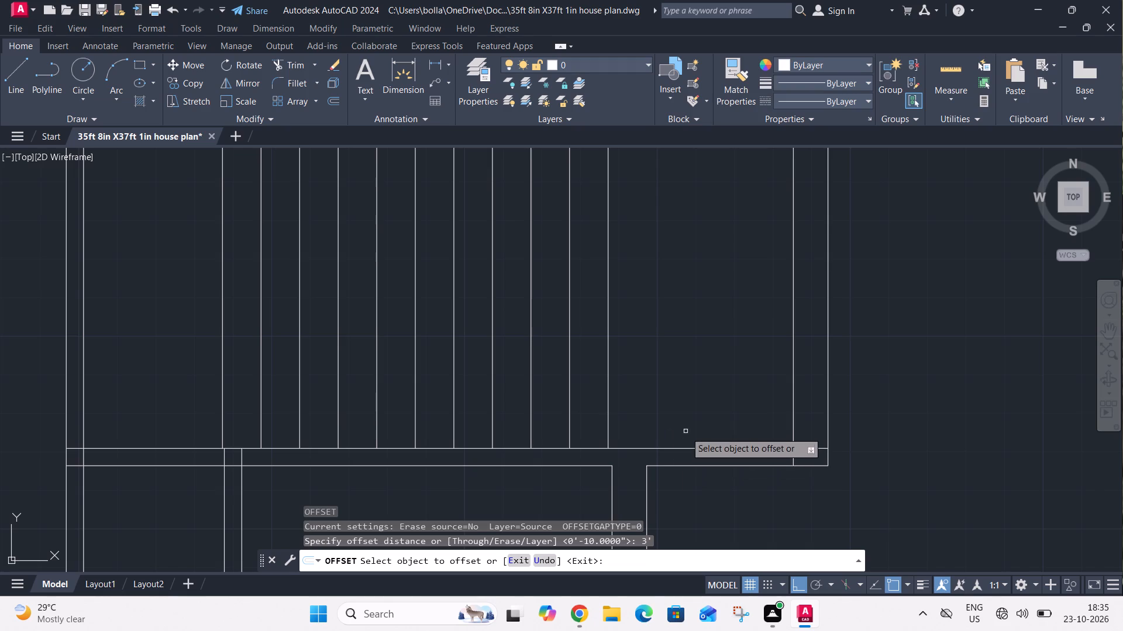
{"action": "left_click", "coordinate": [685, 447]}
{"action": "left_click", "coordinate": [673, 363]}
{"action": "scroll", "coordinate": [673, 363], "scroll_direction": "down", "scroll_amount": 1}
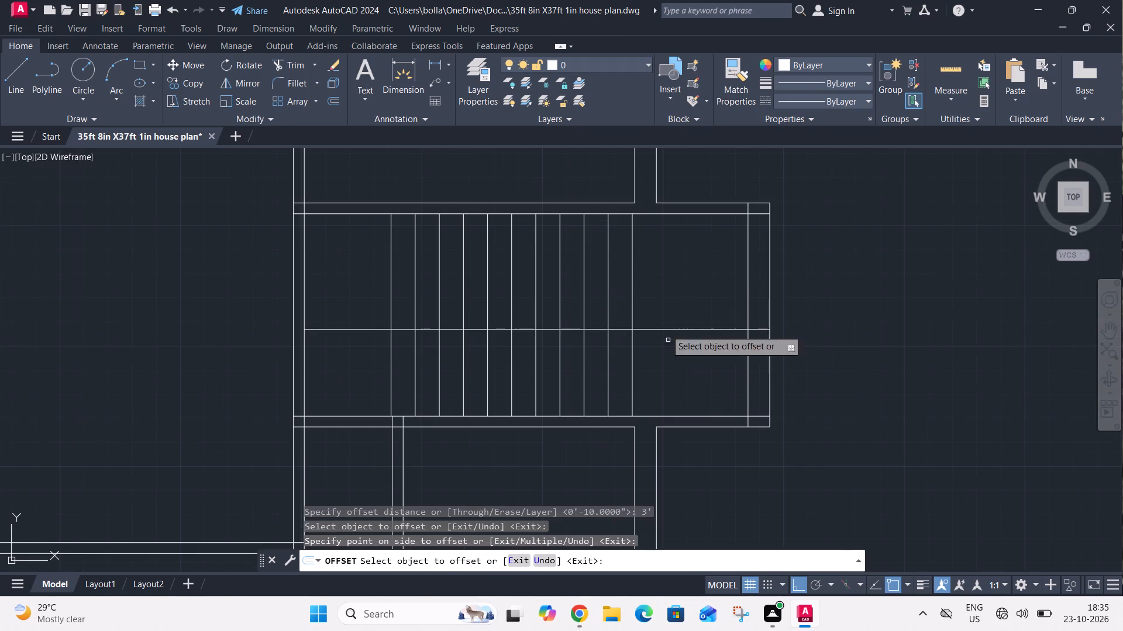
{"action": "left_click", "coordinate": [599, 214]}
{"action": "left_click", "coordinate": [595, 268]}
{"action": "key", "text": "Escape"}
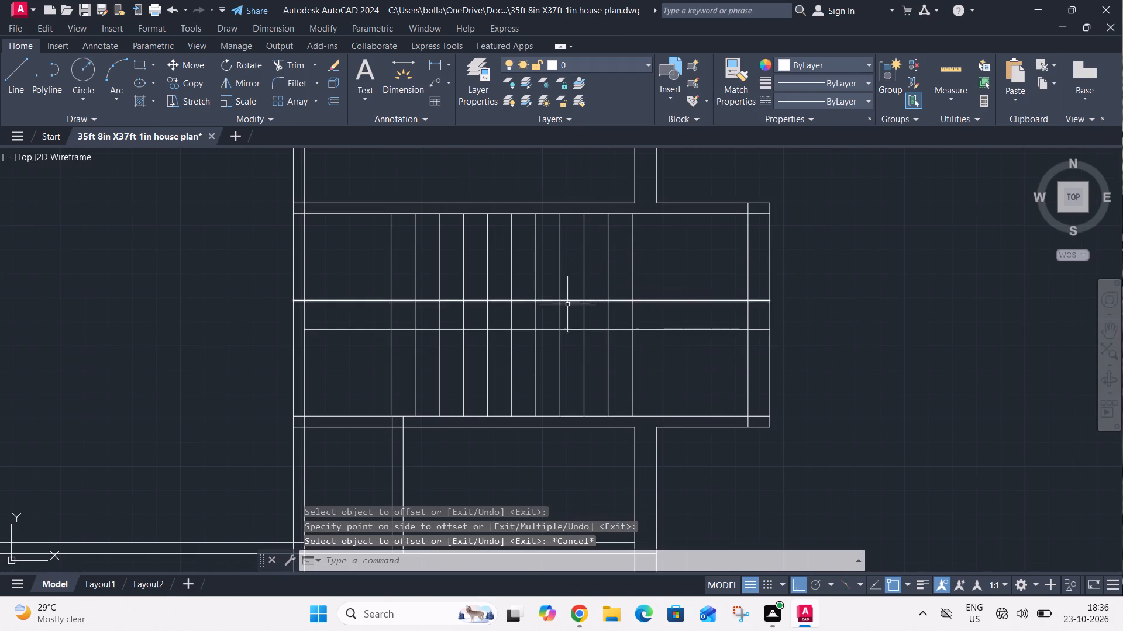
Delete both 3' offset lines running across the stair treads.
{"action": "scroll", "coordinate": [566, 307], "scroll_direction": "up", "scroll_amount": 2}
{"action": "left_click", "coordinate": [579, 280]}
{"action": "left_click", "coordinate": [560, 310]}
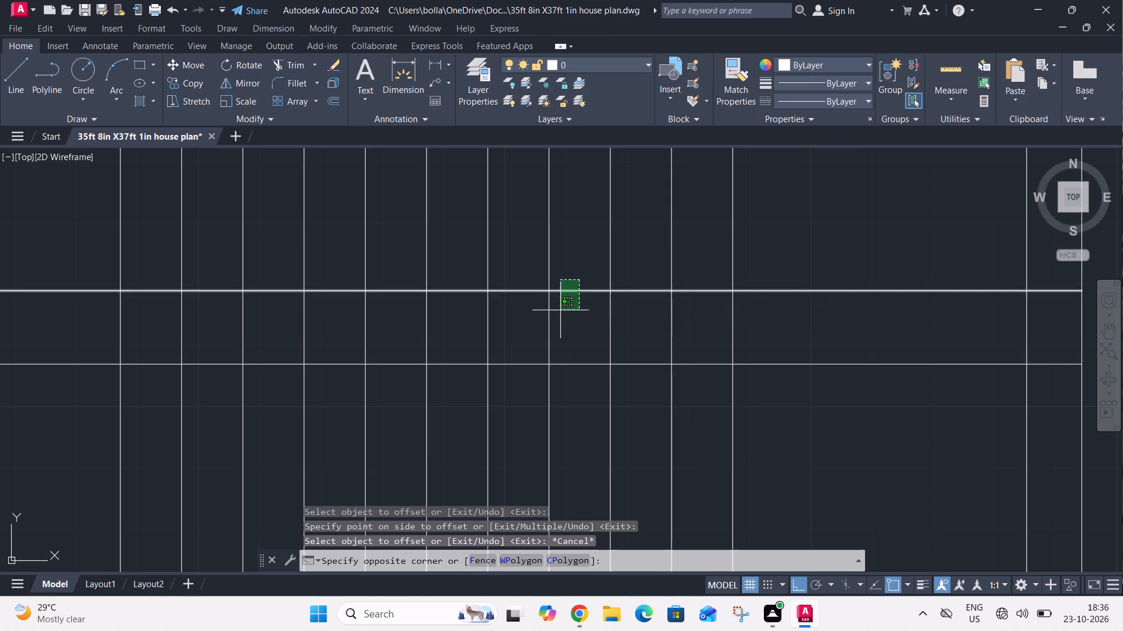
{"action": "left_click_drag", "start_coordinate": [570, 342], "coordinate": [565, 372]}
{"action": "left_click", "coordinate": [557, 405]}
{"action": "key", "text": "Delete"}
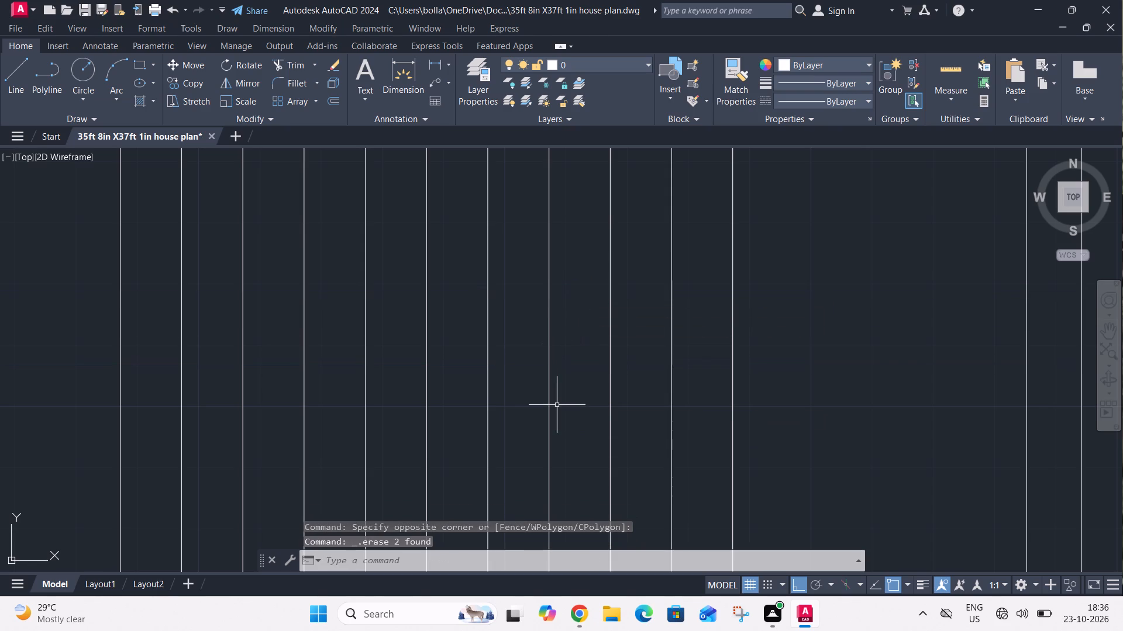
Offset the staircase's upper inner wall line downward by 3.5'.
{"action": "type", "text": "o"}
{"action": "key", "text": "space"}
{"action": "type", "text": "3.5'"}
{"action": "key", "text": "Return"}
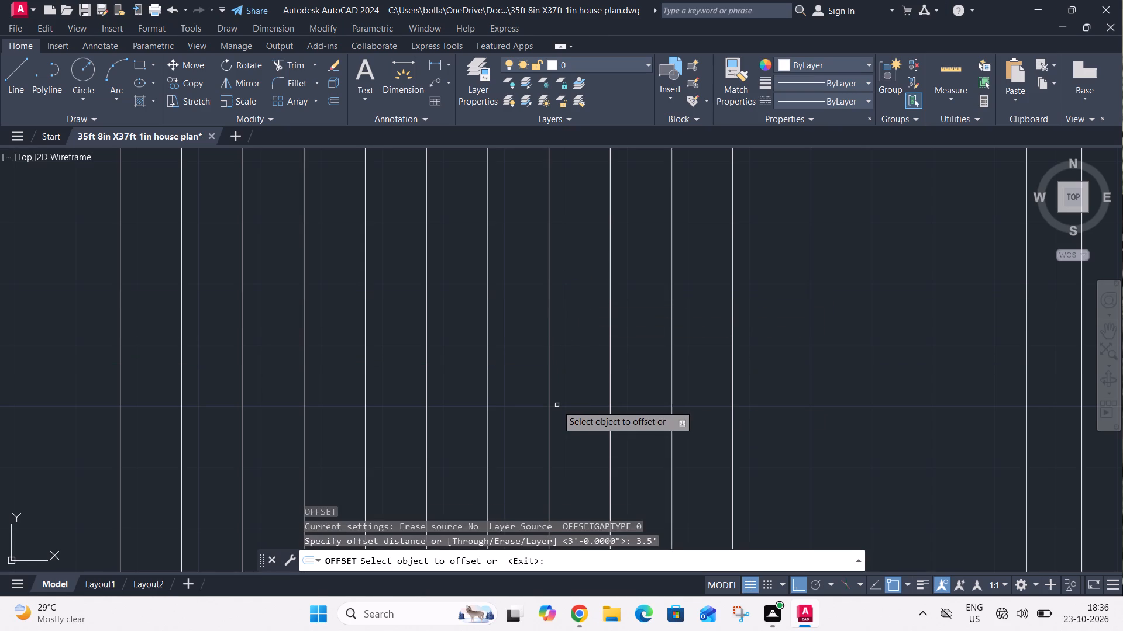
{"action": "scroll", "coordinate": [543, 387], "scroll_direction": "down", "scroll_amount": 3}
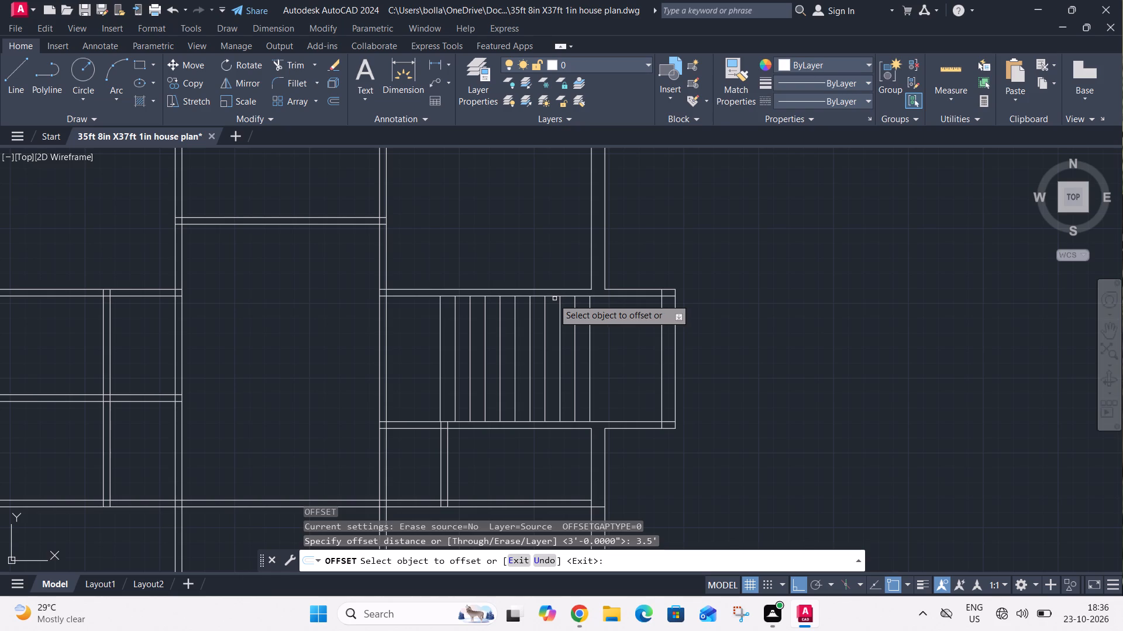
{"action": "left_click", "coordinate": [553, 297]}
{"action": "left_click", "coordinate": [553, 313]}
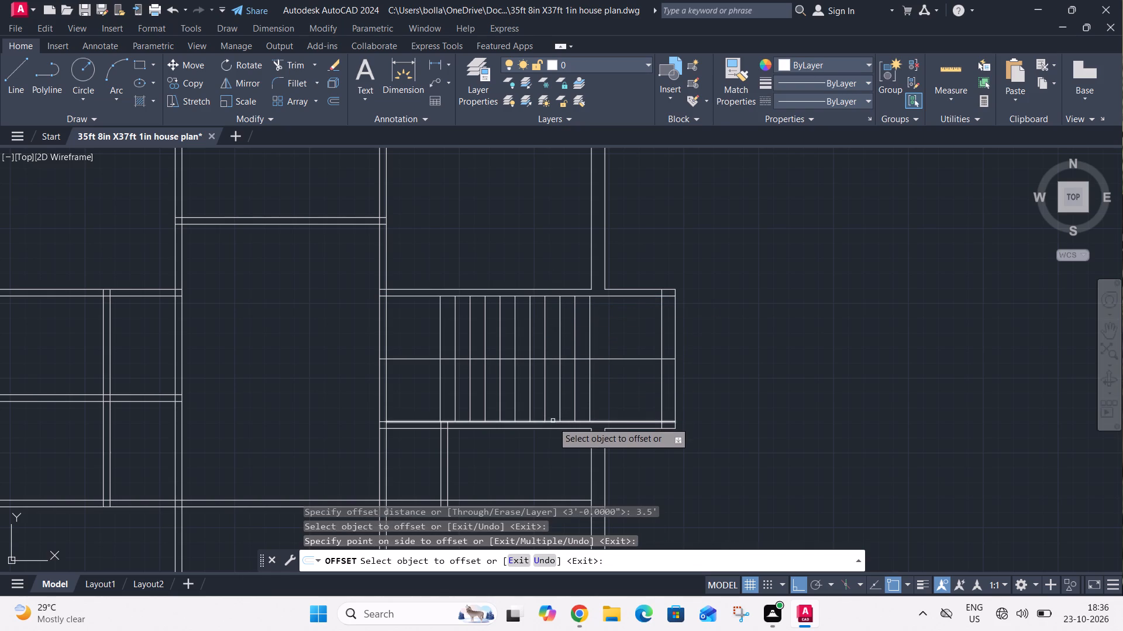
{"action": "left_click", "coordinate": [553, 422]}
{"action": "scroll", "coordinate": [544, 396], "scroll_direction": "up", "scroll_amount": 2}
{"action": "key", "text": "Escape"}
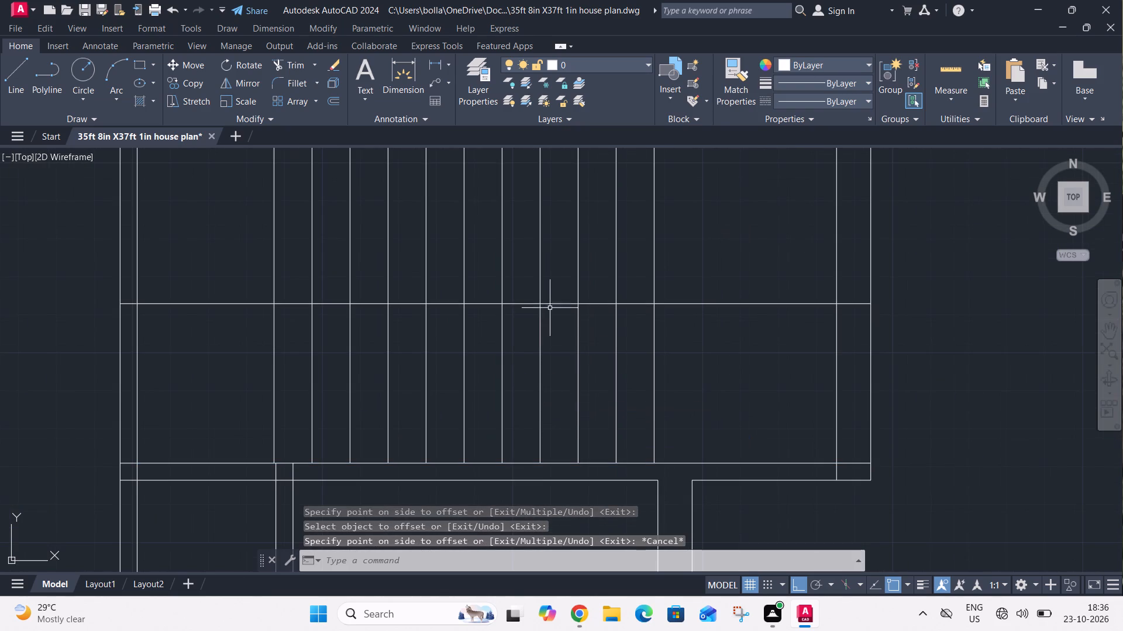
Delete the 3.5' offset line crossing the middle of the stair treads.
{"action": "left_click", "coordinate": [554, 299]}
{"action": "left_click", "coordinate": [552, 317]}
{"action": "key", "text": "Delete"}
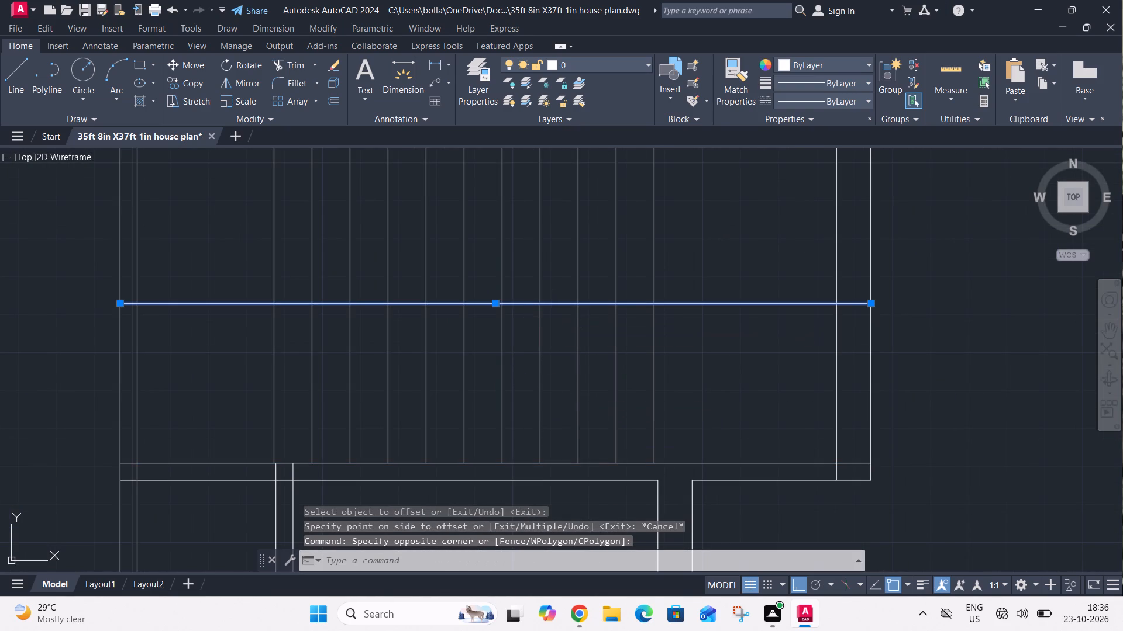
Offset the staircase's lower inner wall line upward by 3.5' to divide the two flights.
{"action": "type", "text": "o"}
{"action": "key", "text": "space"}
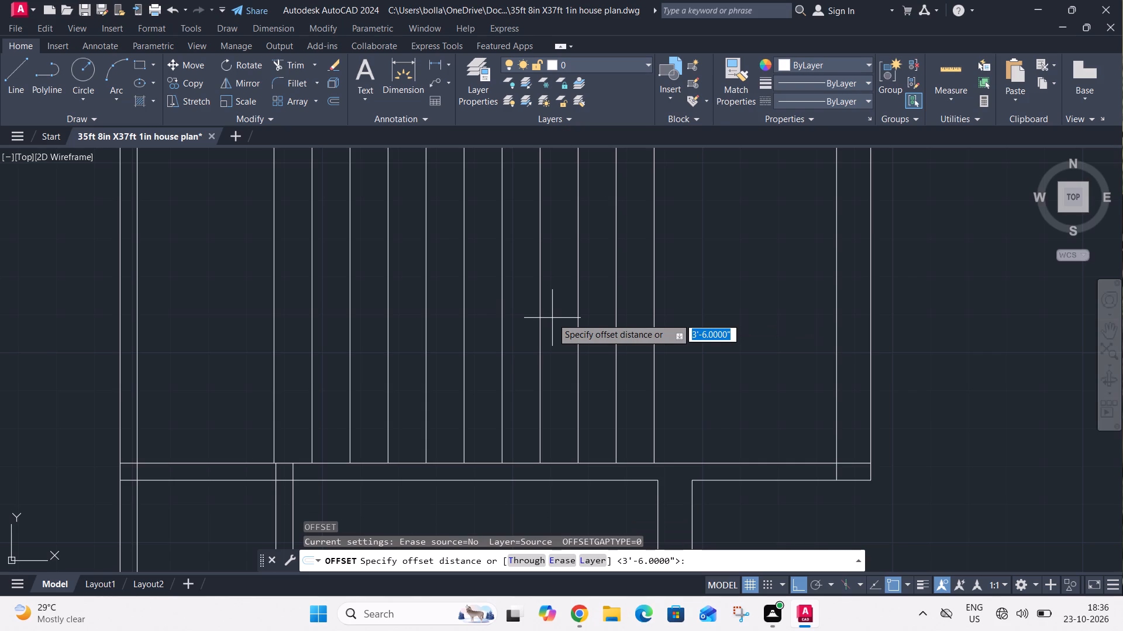
{"action": "key", "text": "3"}
{"action": "key", "text": "period"}
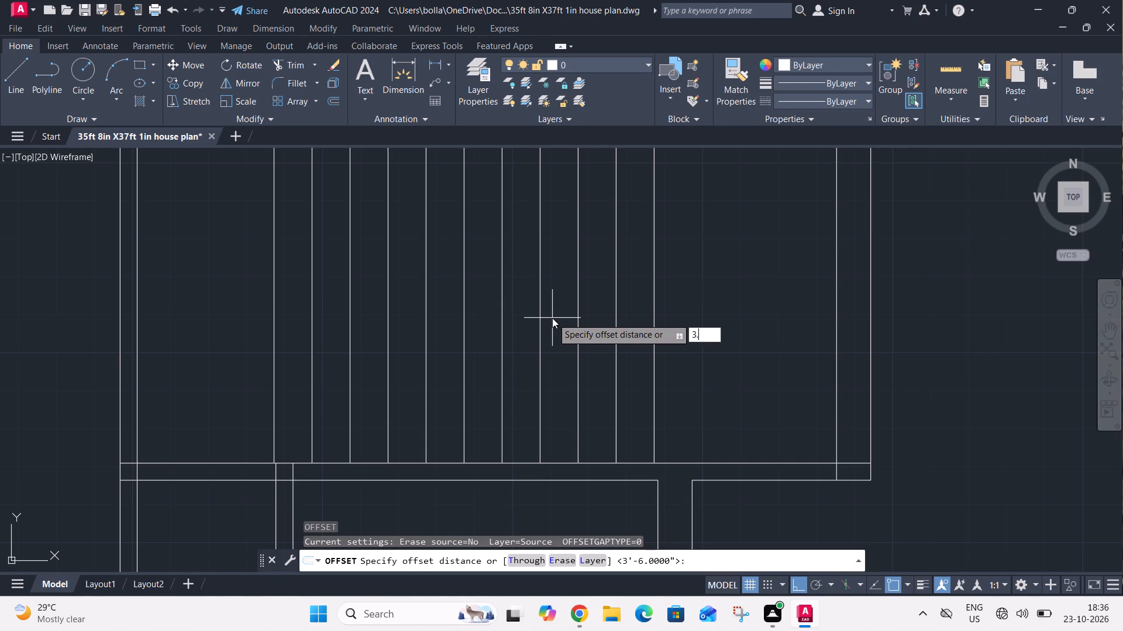
{"action": "type", "text": "5'"}
{"action": "key", "text": "Return"}
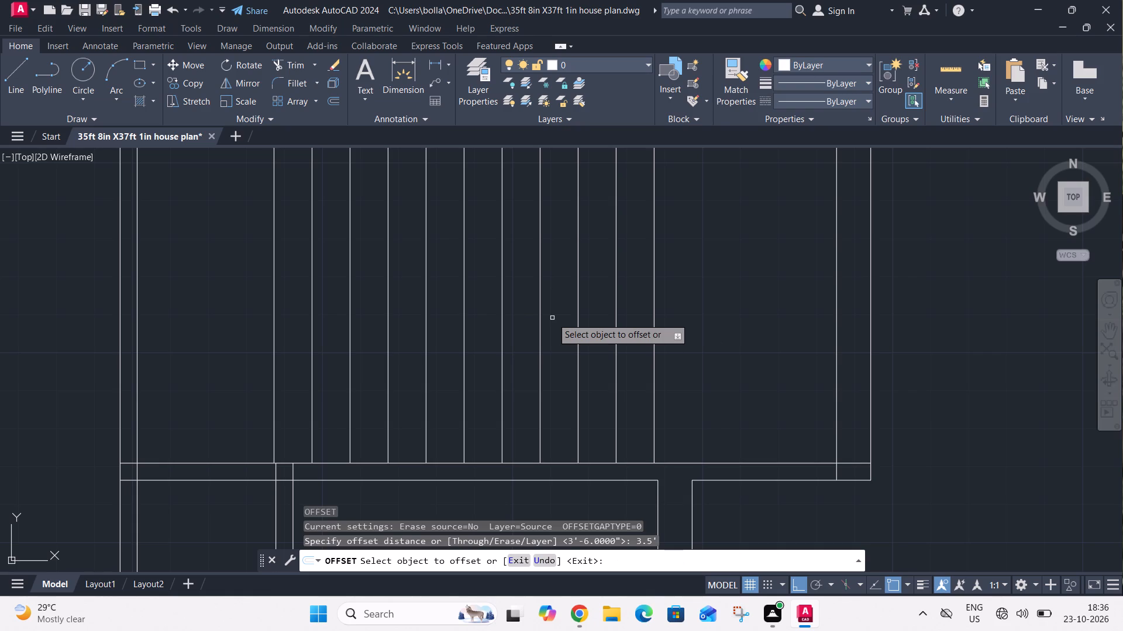
{"action": "left_click", "coordinate": [553, 460]}
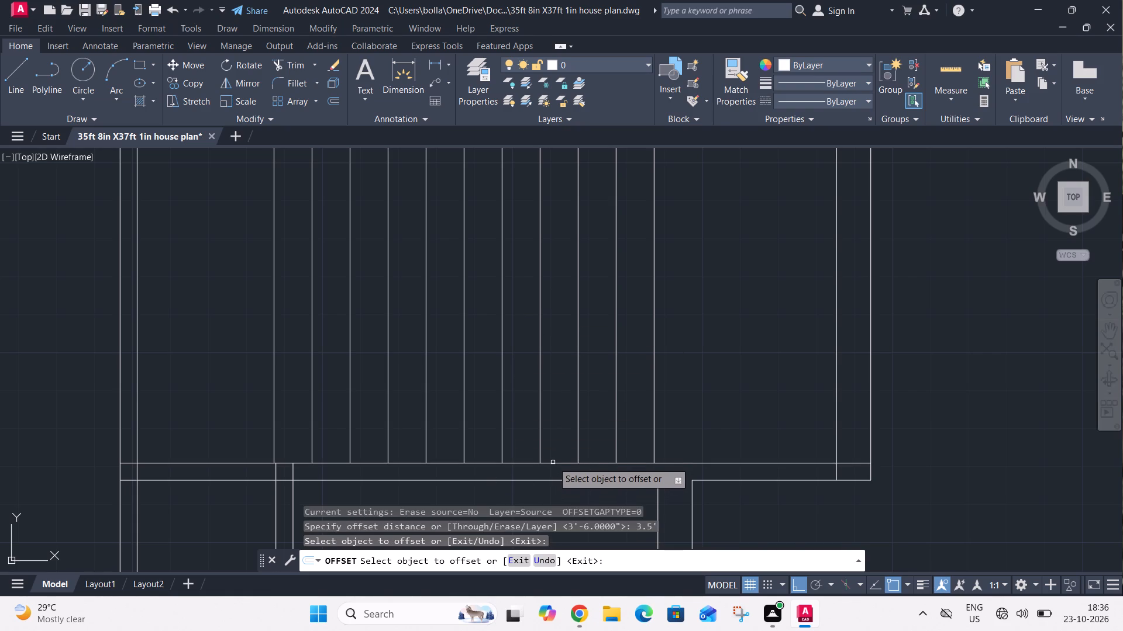
{"action": "left_click", "coordinate": [553, 464]}
{"action": "left_click", "coordinate": [560, 426]}
{"action": "key", "text": "Escape"}
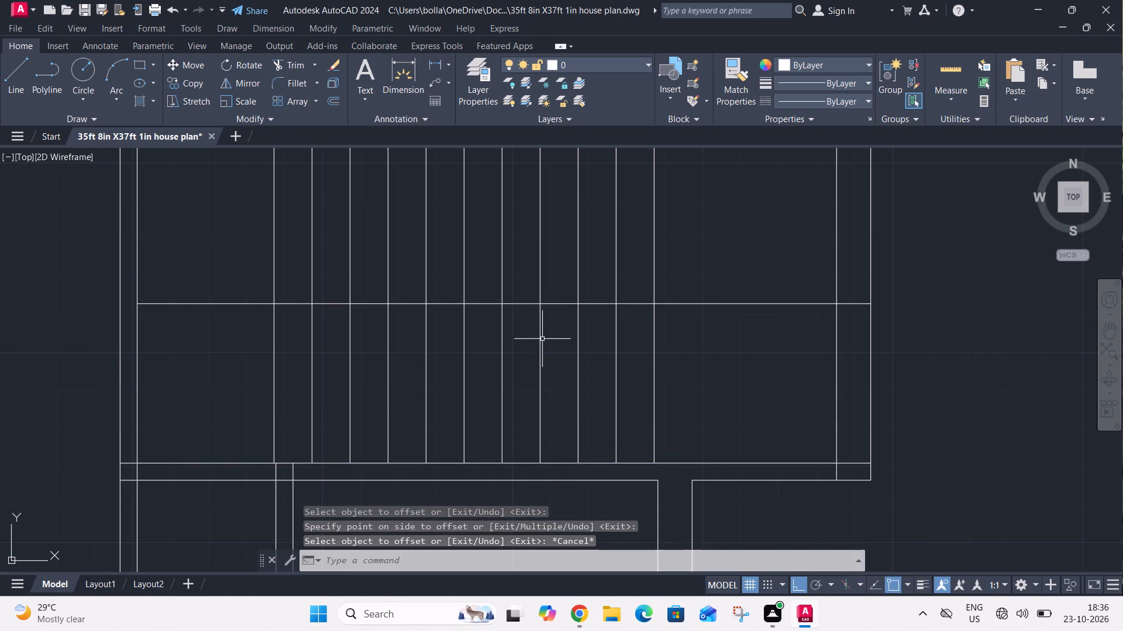
Draw a U-shaped polyline from the leftmost tread along the lower flight, up across the landing, and about 9' back along the upper flight.
{"action": "key", "text": "p"}
{"action": "key", "text": "l"}
{"action": "key", "text": "space"}
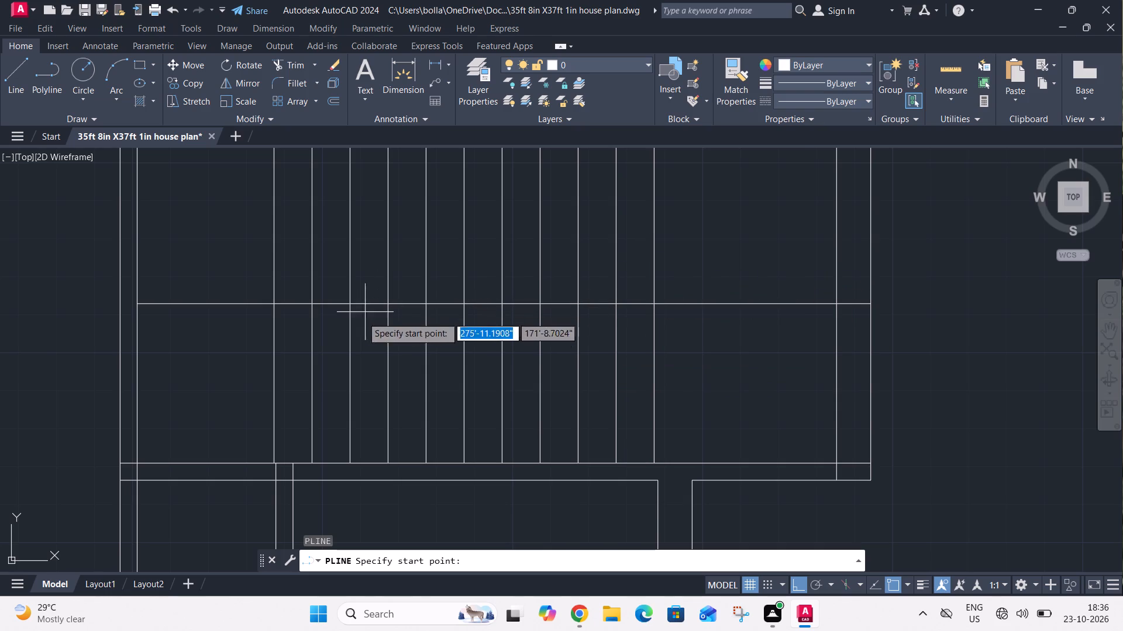
{"action": "left_click", "coordinate": [273, 383]}
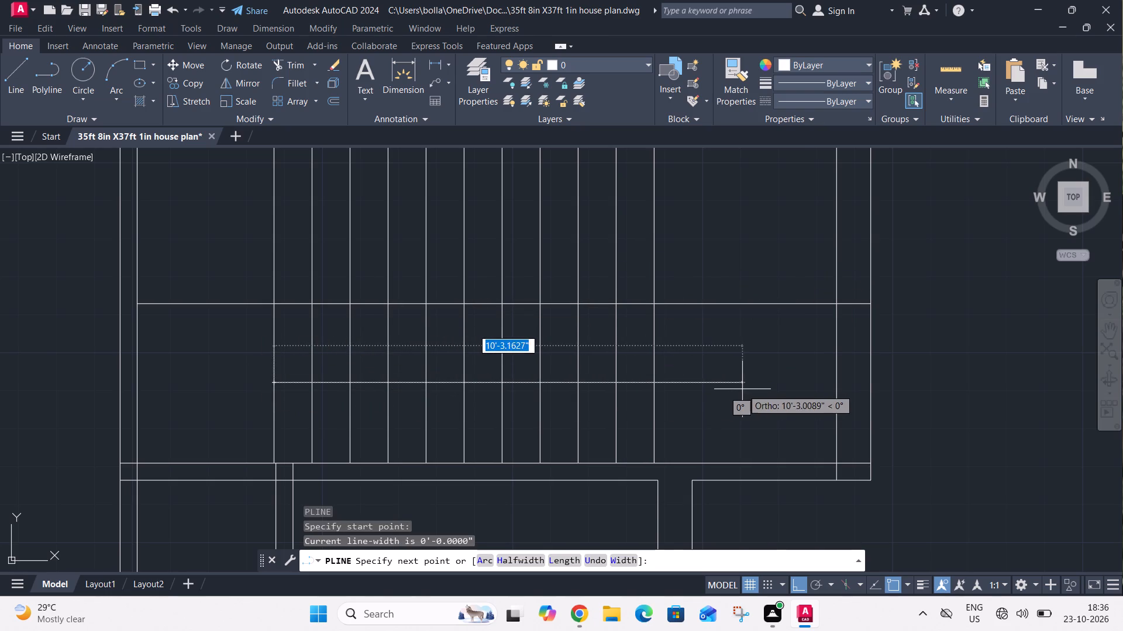
{"action": "left_click", "coordinate": [709, 383]}
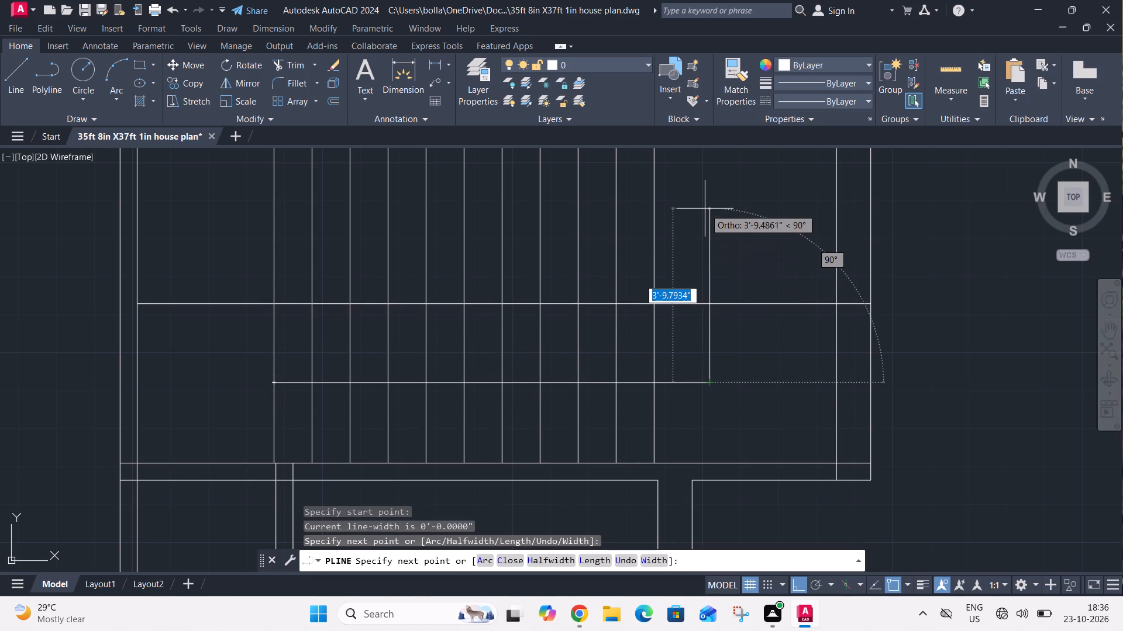
{"action": "middle_click_drag", "start_coordinate": [705, 208], "coordinate": [731, 319]}
{"action": "left_click", "coordinate": [729, 331]}
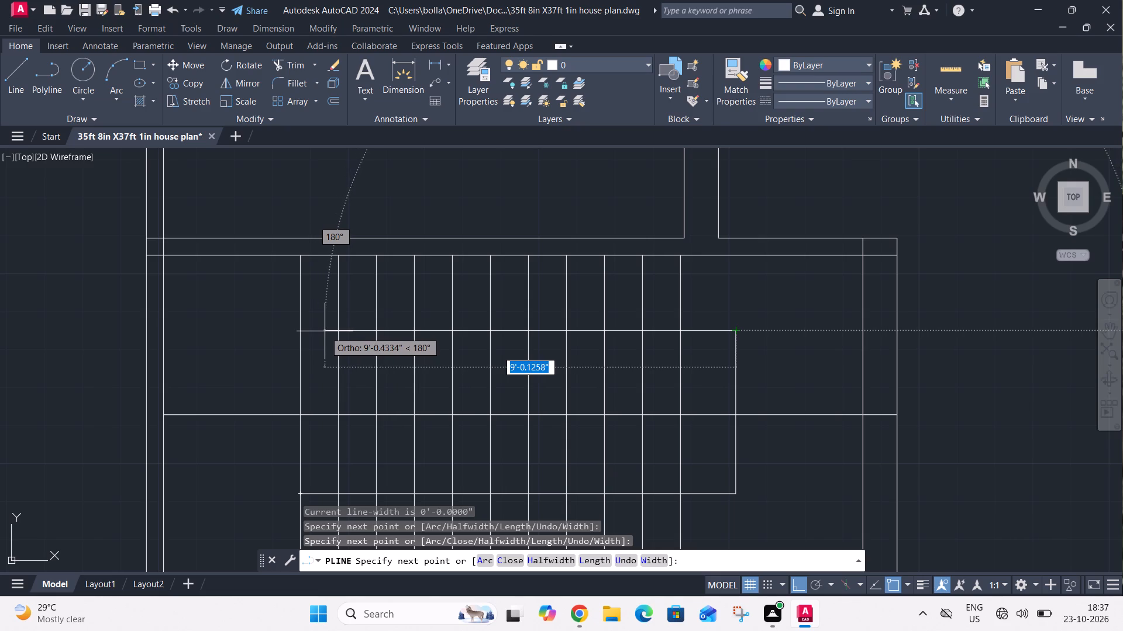
{"action": "left_click", "coordinate": [325, 331]}
Finish the stair polyline with a left-pointing arrowhead, using a starting half-width of 5" and an ending half-width of 0.
{"action": "type", "text": "h"}
{"action": "key", "text": "space"}
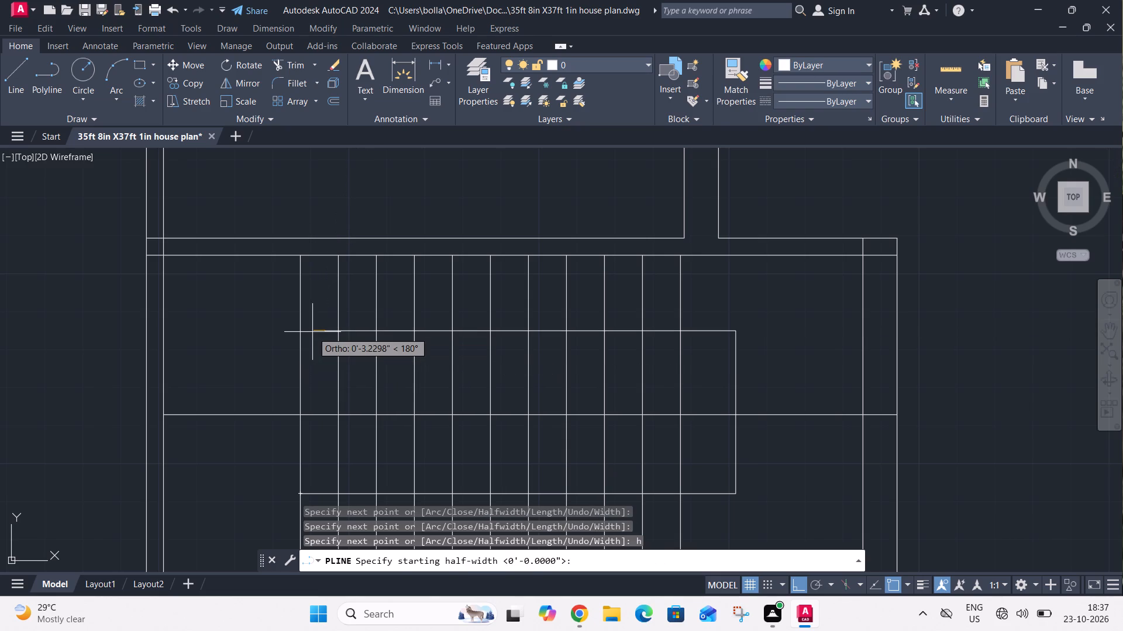
{"action": "type", "text": "5\""}
{"action": "key", "text": "Return"}
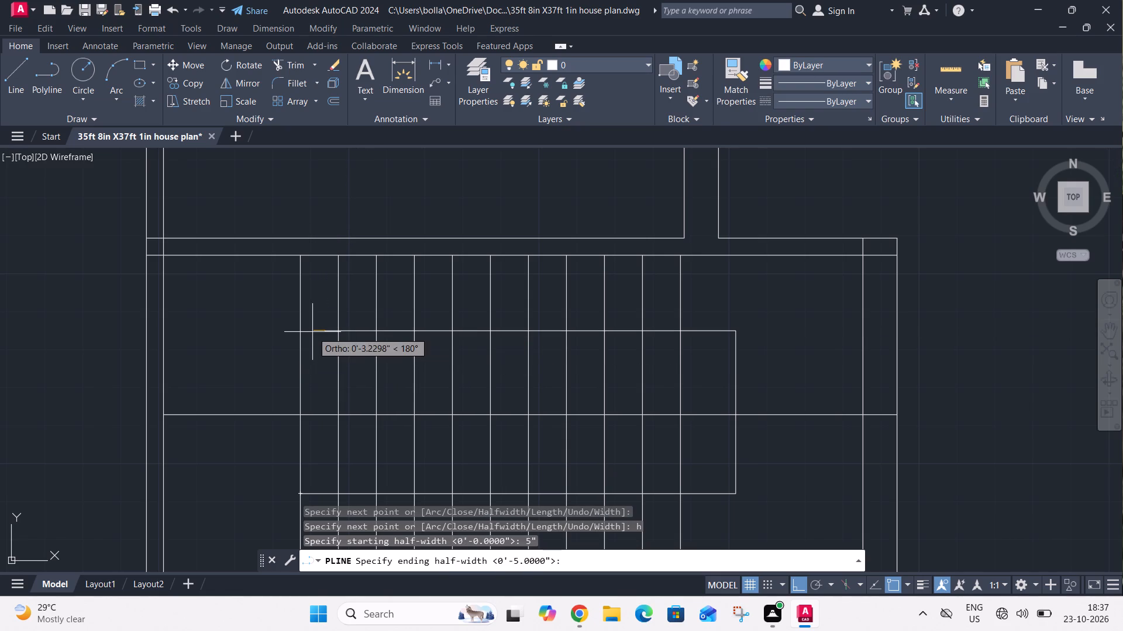
{"action": "key", "text": "0"}
{"action": "key", "text": "Return"}
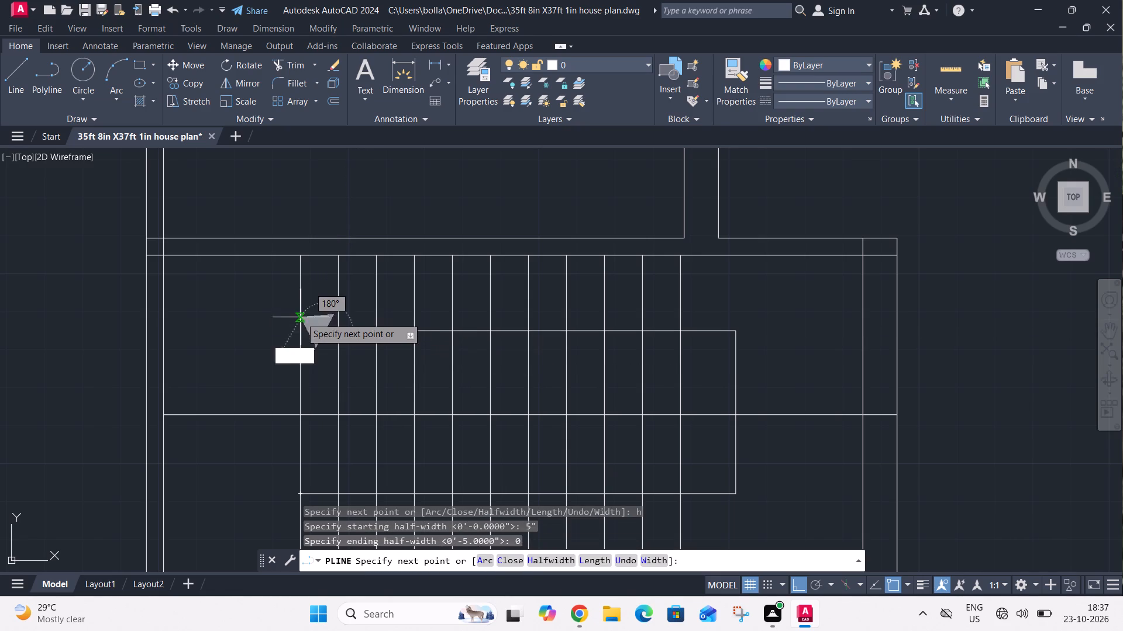
{"action": "left_click", "coordinate": [277, 329]}
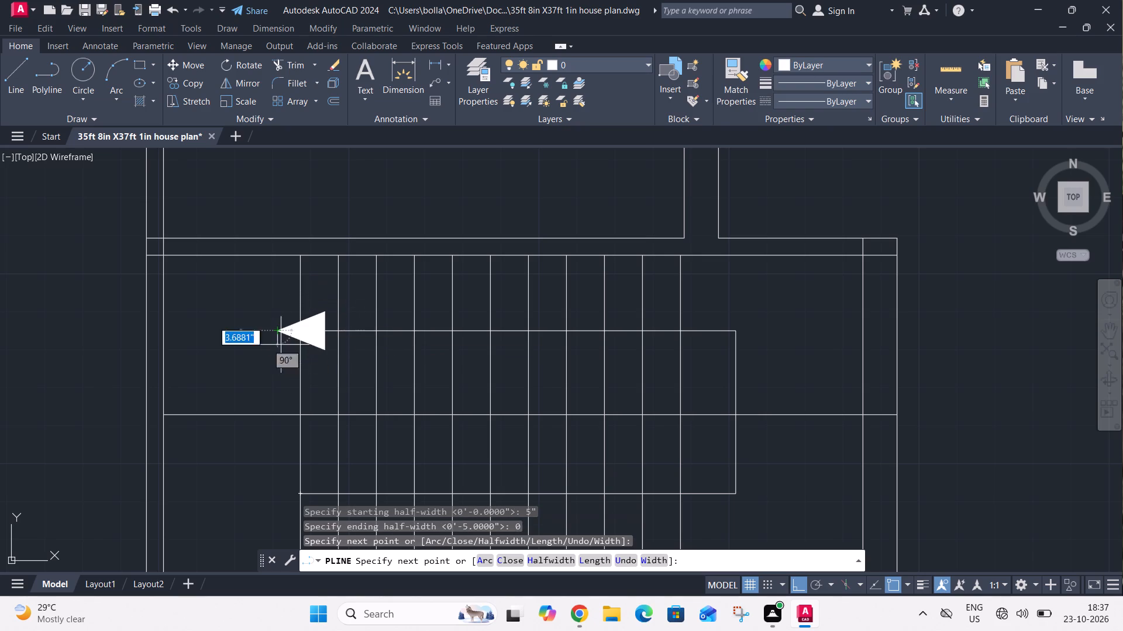
{"action": "key", "text": "Escape"}
Trim the overlapping inner wall line ends at the lower-right and upper-right corners of the staircase projection.
{"action": "scroll", "coordinate": [386, 304], "scroll_direction": "down", "scroll_amount": 4}
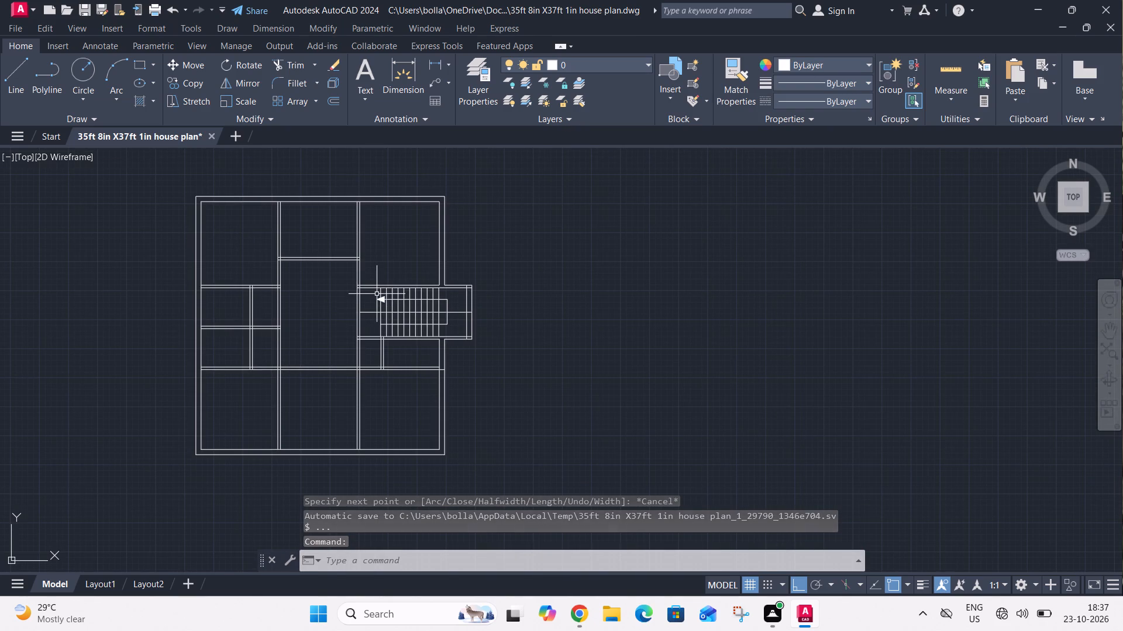
{"action": "key", "text": "t"}
{"action": "key", "text": "r"}
{"action": "key", "text": "space"}
{"action": "scroll", "coordinate": [469, 333], "scroll_direction": "up", "scroll_amount": 4}
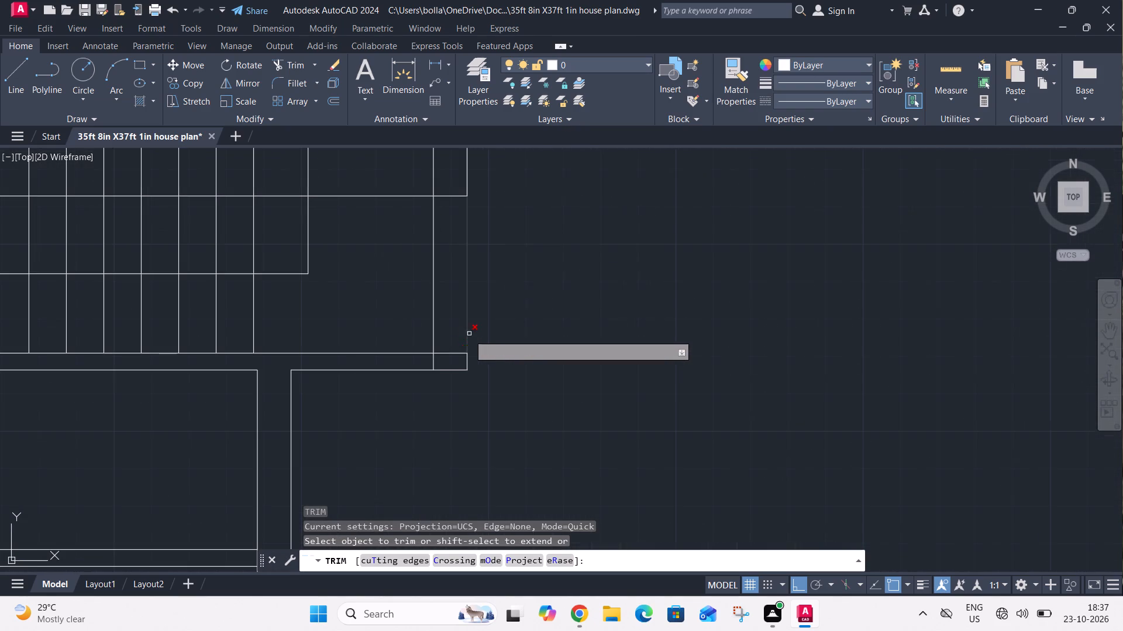
{"action": "left_click", "coordinate": [445, 346]}
{"action": "left_click", "coordinate": [438, 366]}
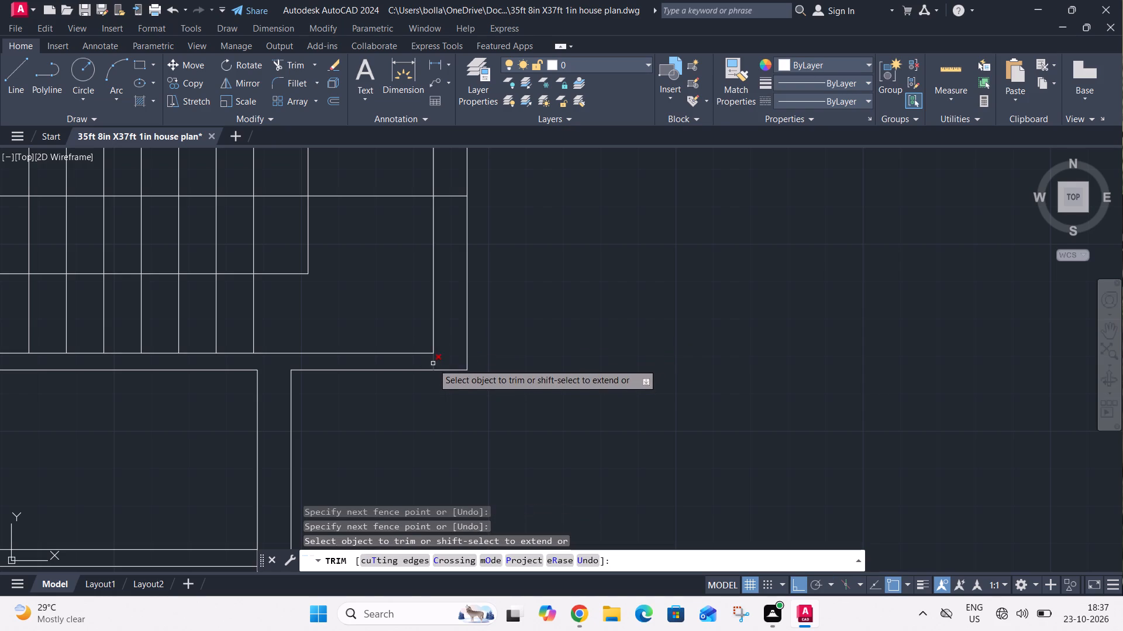
{"action": "left_click", "coordinate": [433, 363]}
{"action": "scroll", "coordinate": [462, 376], "scroll_direction": "down", "scroll_amount": 3}
{"action": "scroll", "coordinate": [450, 289], "scroll_direction": "up", "scroll_amount": 3}
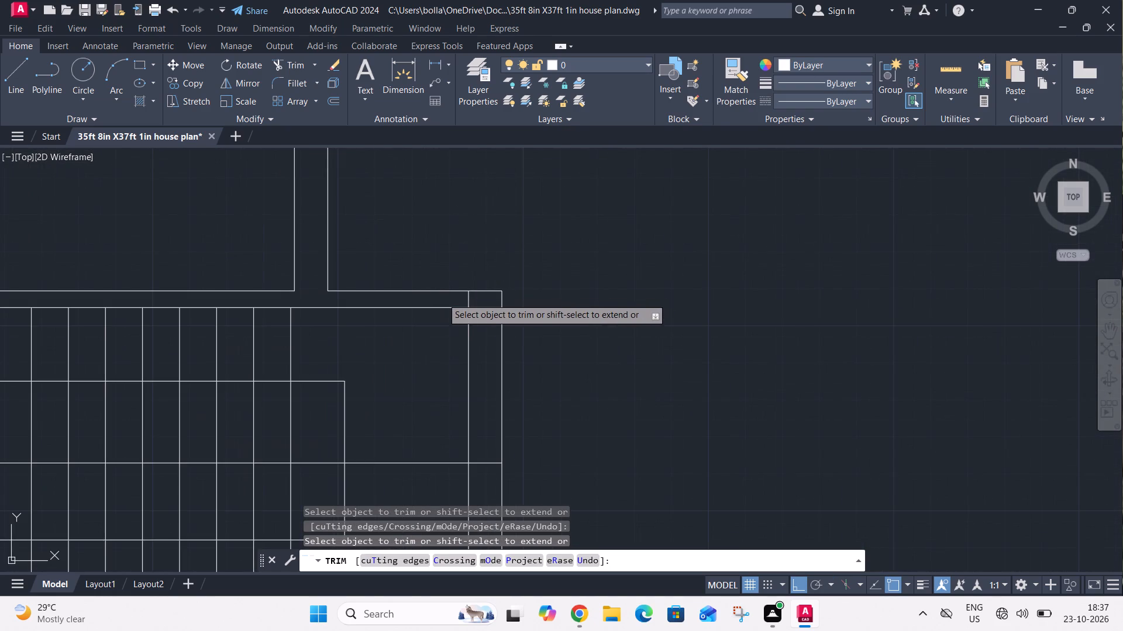
{"action": "left_click", "coordinate": [442, 298]}
{"action": "left_click", "coordinate": [497, 313]}
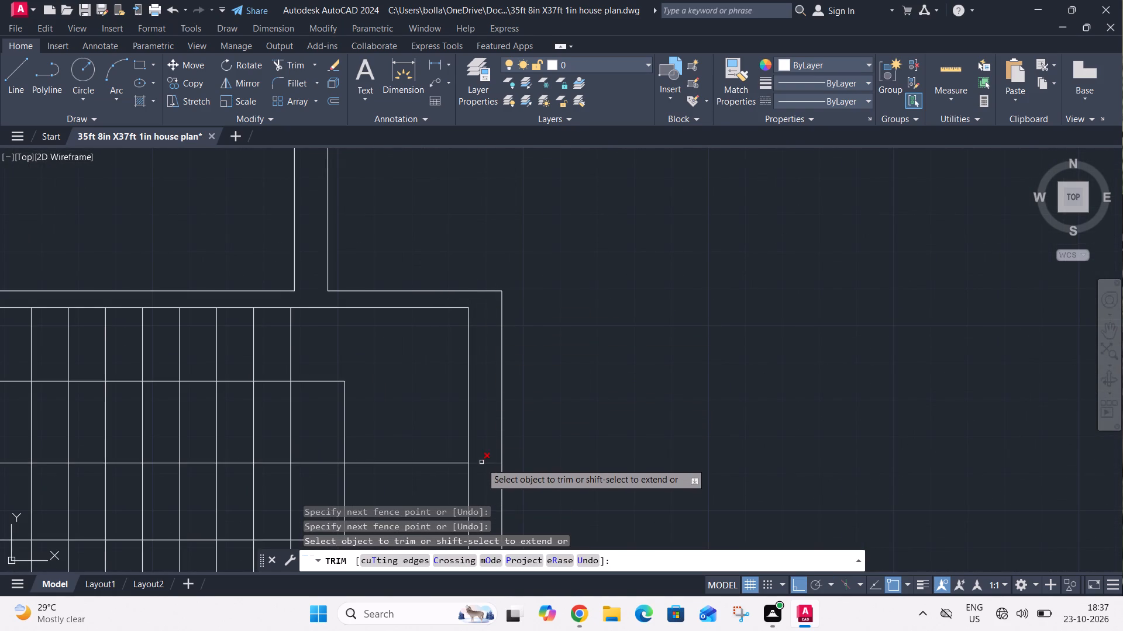
Trim the stair flight dividing line to the tread run, removing the parts across the right wall, the landing and left of the first tread.
{"action": "left_click", "coordinate": [481, 465]}
{"action": "left_click", "coordinate": [430, 462]}
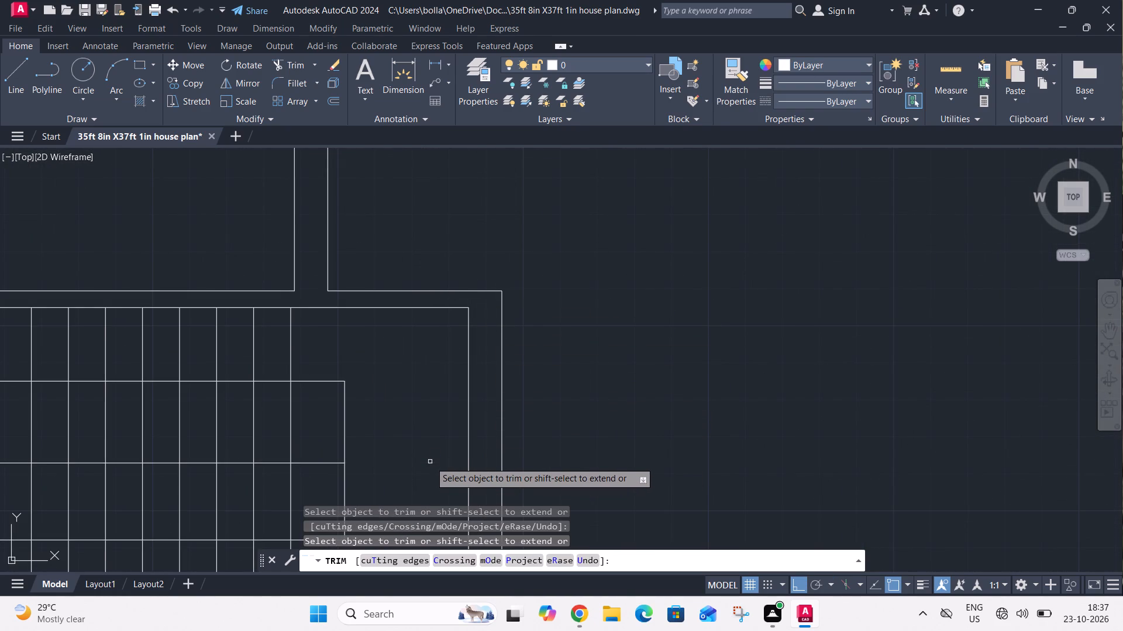
{"action": "scroll", "coordinate": [440, 412], "scroll_direction": "down", "scroll_amount": 1}
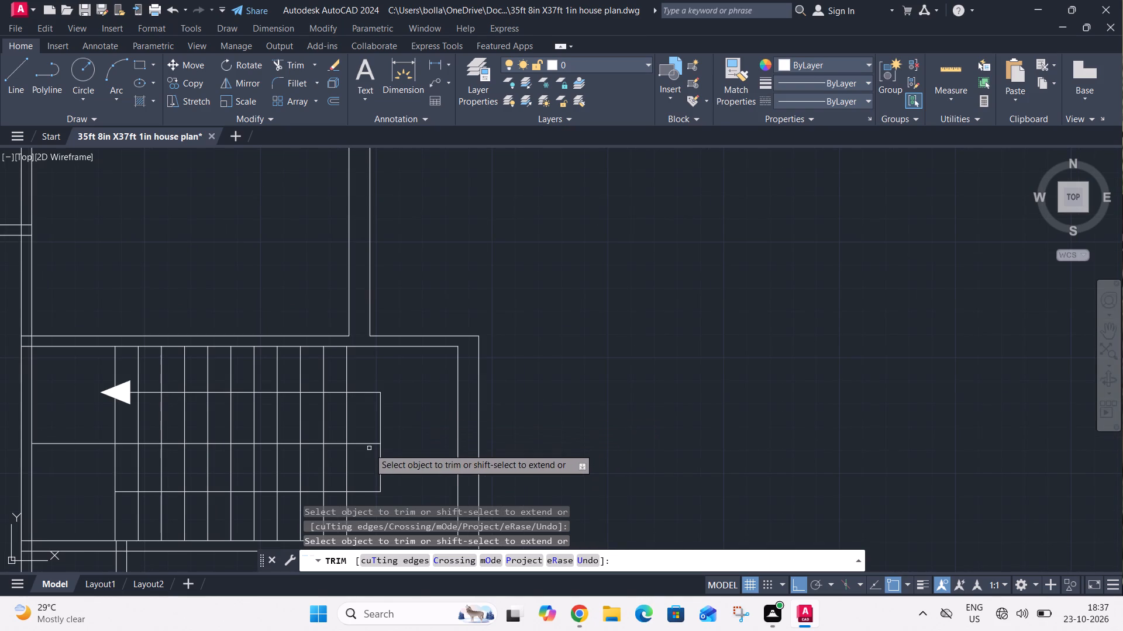
{"action": "left_click", "coordinate": [368, 442]}
{"action": "scroll", "coordinate": [372, 434], "scroll_direction": "down", "scroll_amount": 3}
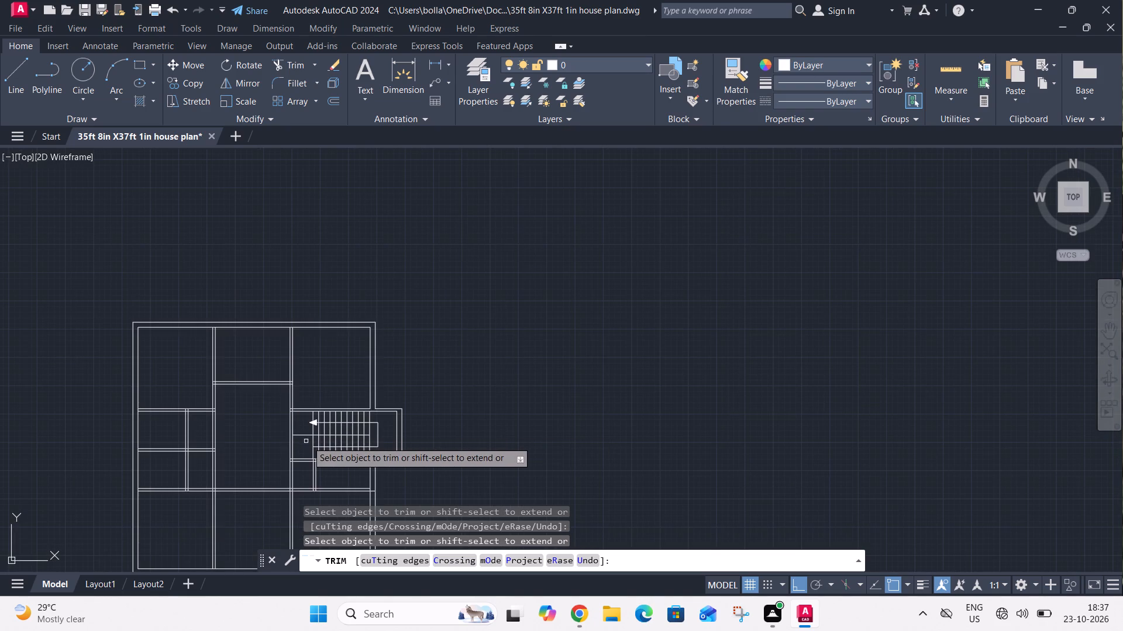
{"action": "scroll", "coordinate": [308, 436], "scroll_direction": "up", "scroll_amount": 3}
{"action": "left_click", "coordinate": [308, 435]}
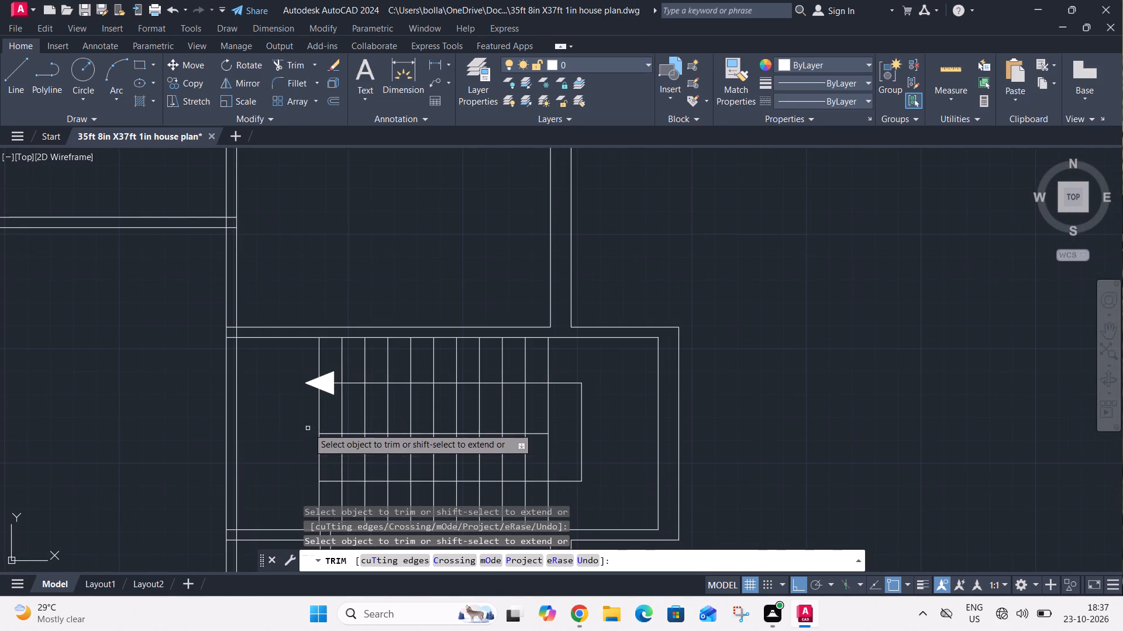
Trim the overlapping wall lines at the staircase's upper-left corner to open up the wall junction.
{"action": "scroll", "coordinate": [229, 323], "scroll_direction": "up", "scroll_amount": 3}
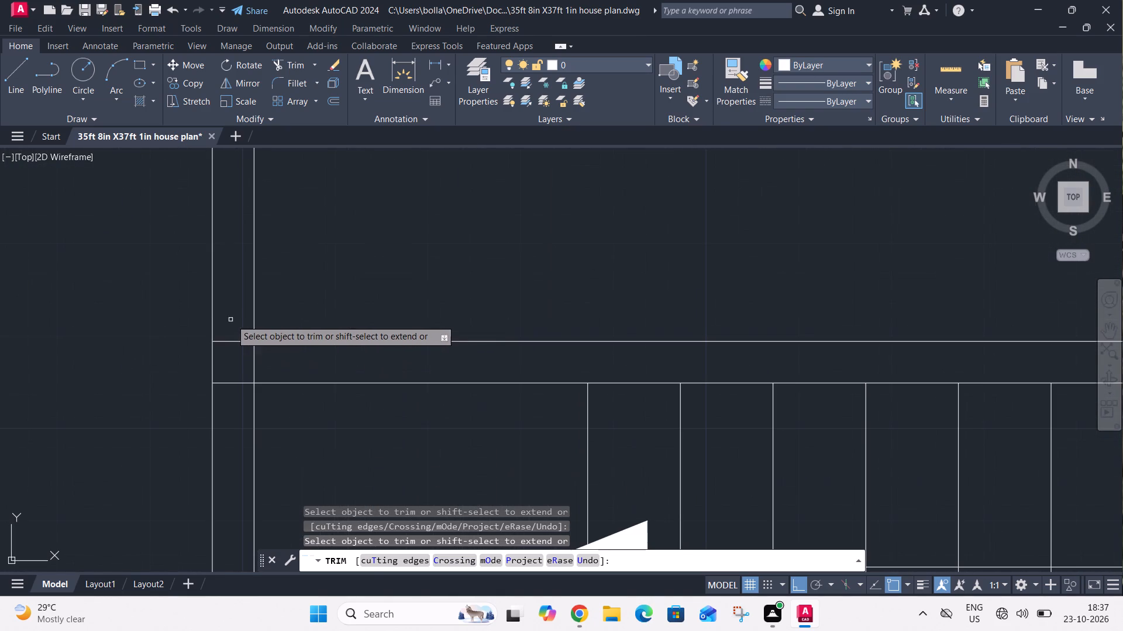
{"action": "left_click", "coordinate": [235, 318]}
{"action": "left_click", "coordinate": [231, 407]}
{"action": "left_click", "coordinate": [255, 370]}
Trim away the two vertical partition lines between the staircase's lower-left corner and the long horizontal partition below.
{"action": "scroll", "coordinate": [369, 311], "scroll_direction": "down", "scroll_amount": 4}
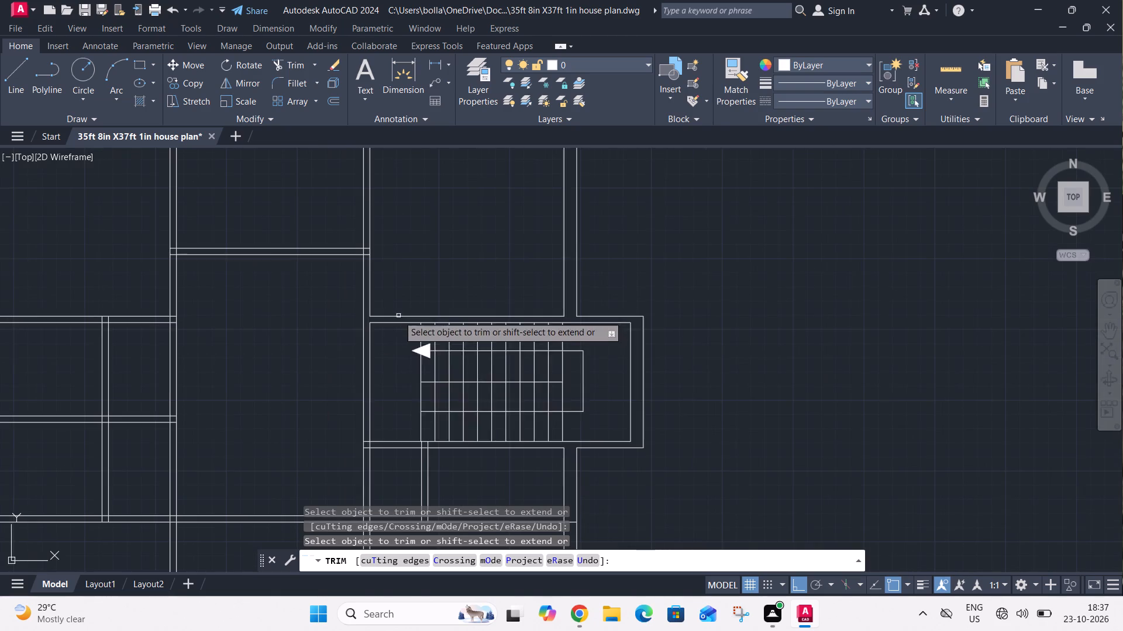
{"action": "scroll", "coordinate": [370, 452], "scroll_direction": "up", "scroll_amount": 2}
{"action": "middle_click_drag", "start_coordinate": [451, 377], "coordinate": [494, 281]}
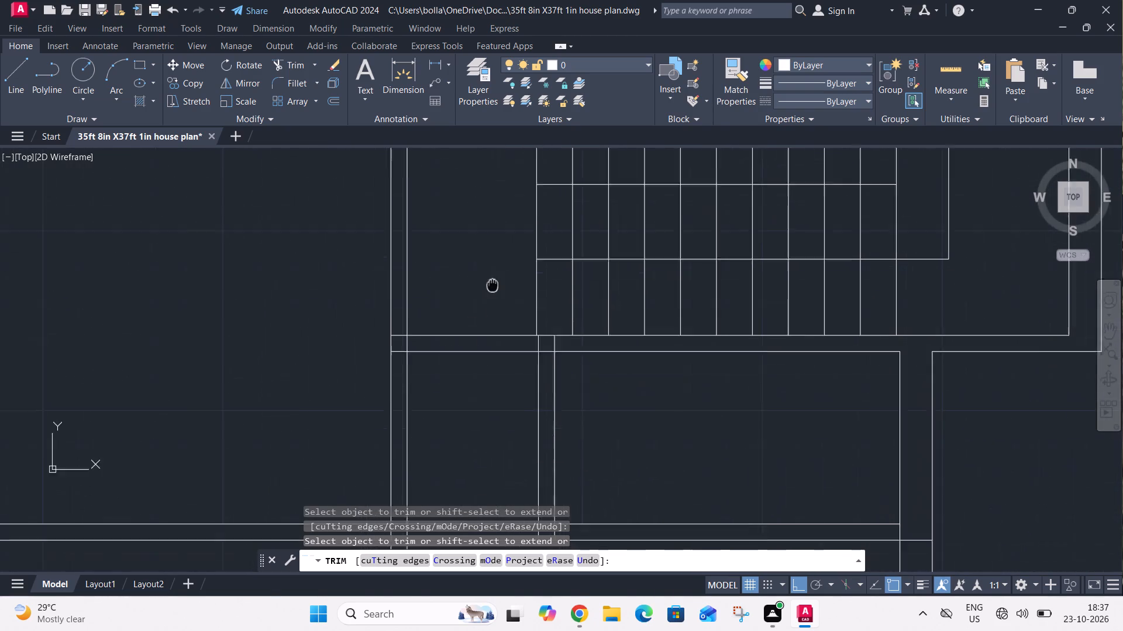
{"action": "middle_click_drag", "start_coordinate": [494, 281], "coordinate": [519, 240]}
{"action": "scroll", "coordinate": [495, 363], "scroll_direction": "down", "scroll_amount": 1}
{"action": "left_click", "coordinate": [492, 372]}
{"action": "left_click", "coordinate": [381, 383]}
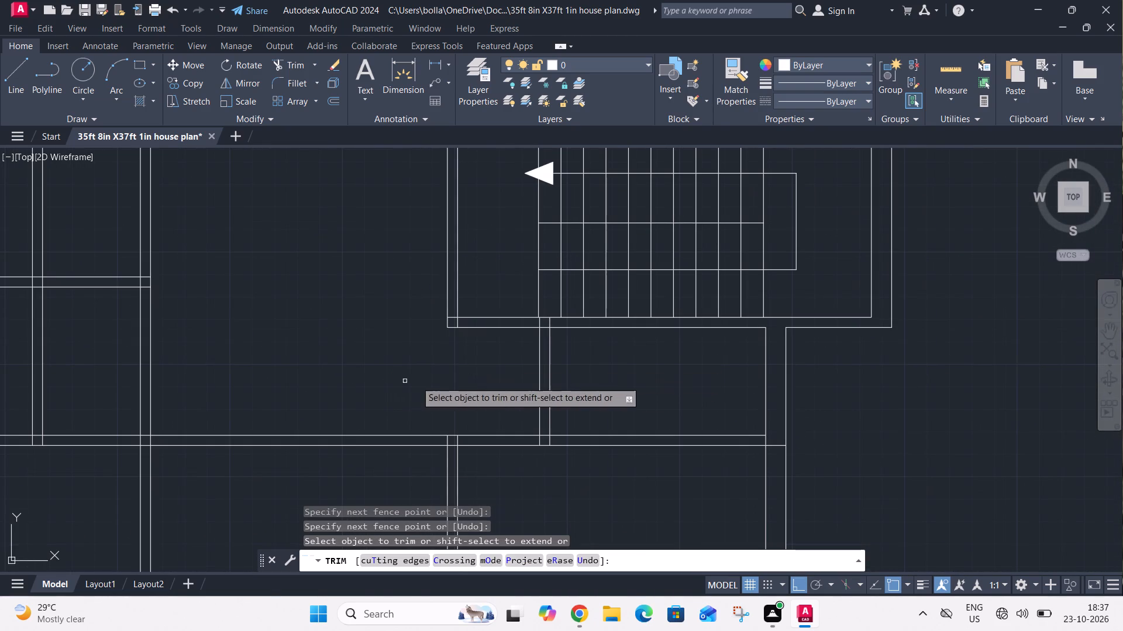
Trim the overlapping line ends at the staircase's lower-left corner into a clean wall corner.
{"action": "scroll", "coordinate": [525, 323], "scroll_direction": "up", "scroll_amount": 2}
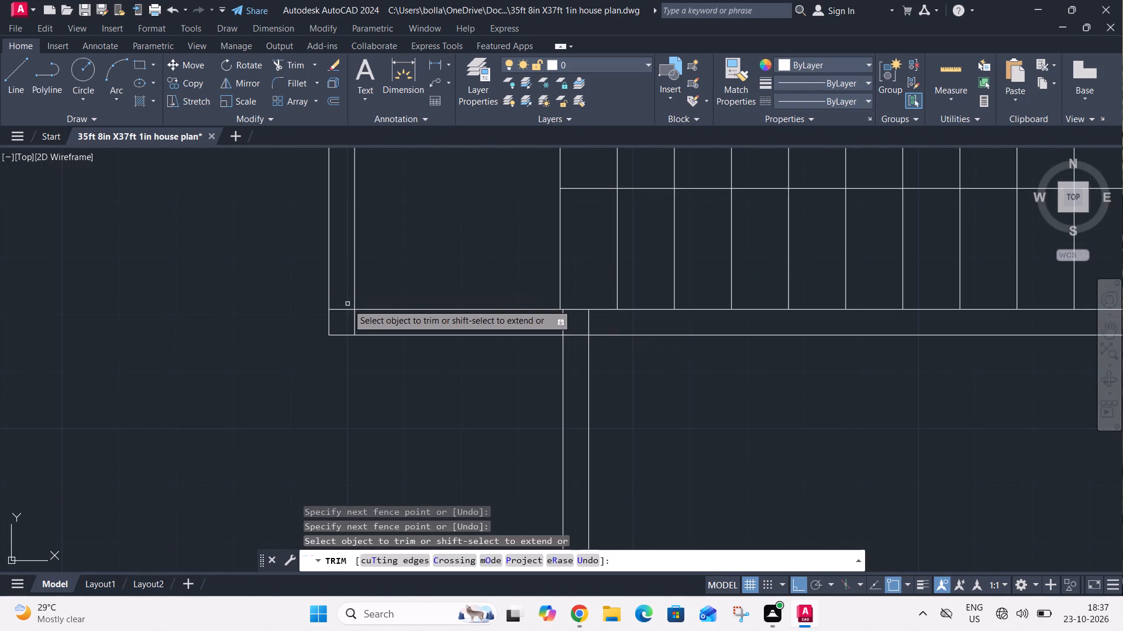
{"action": "left_click_drag", "start_coordinate": [347, 304], "coordinate": [346, 311]}
{"action": "left_click", "coordinate": [341, 324]}
{"action": "left_click", "coordinate": [362, 323]}
{"action": "left_click", "coordinate": [350, 324]}
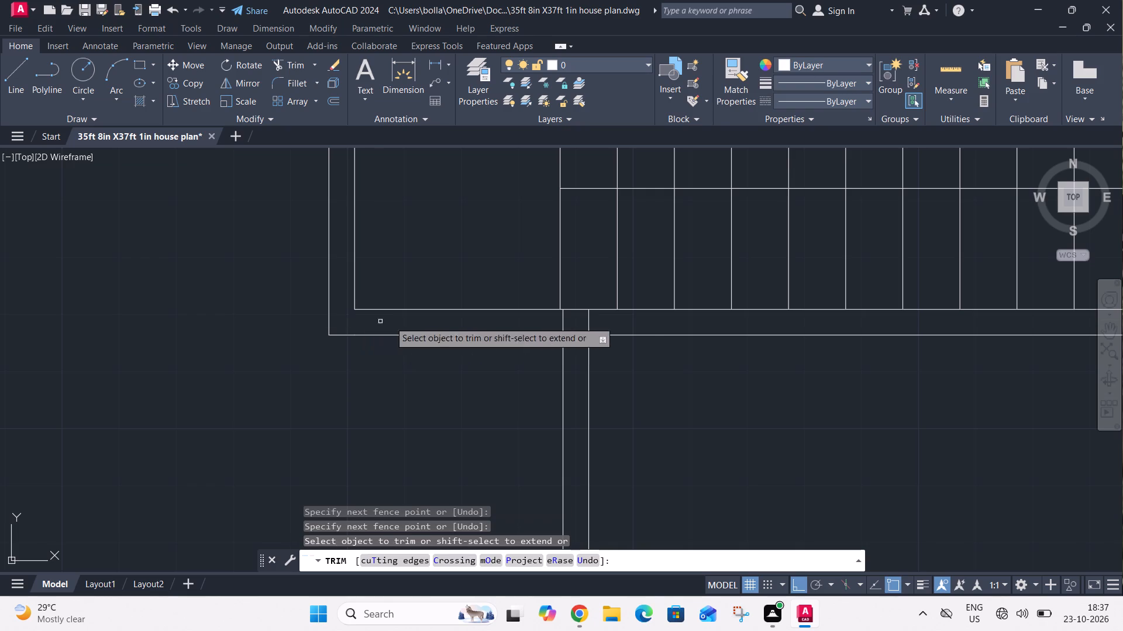
Trim the T-junction where the short vertical partition meets the underside of the staircase's lower wall.
{"action": "left_click", "coordinate": [538, 323]}
{"action": "left_click", "coordinate": [607, 326]}
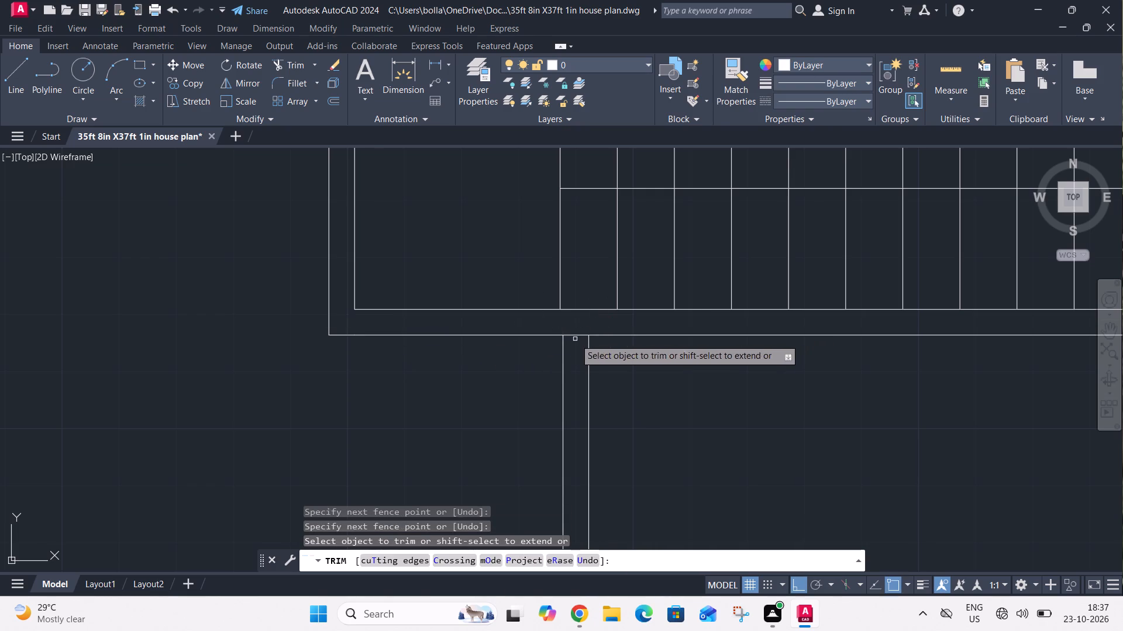
{"action": "left_click", "coordinate": [575, 339]}
{"action": "left_click", "coordinate": [583, 323]}
Trim the long horizontal partition's junctions with the right exterior wall, the short partition below the stairs and the lower-right vertical partition.
{"action": "scroll", "coordinate": [585, 317], "scroll_direction": "down", "scroll_amount": 4}
{"action": "scroll", "coordinate": [586, 365], "scroll_direction": "up", "scroll_amount": 3}
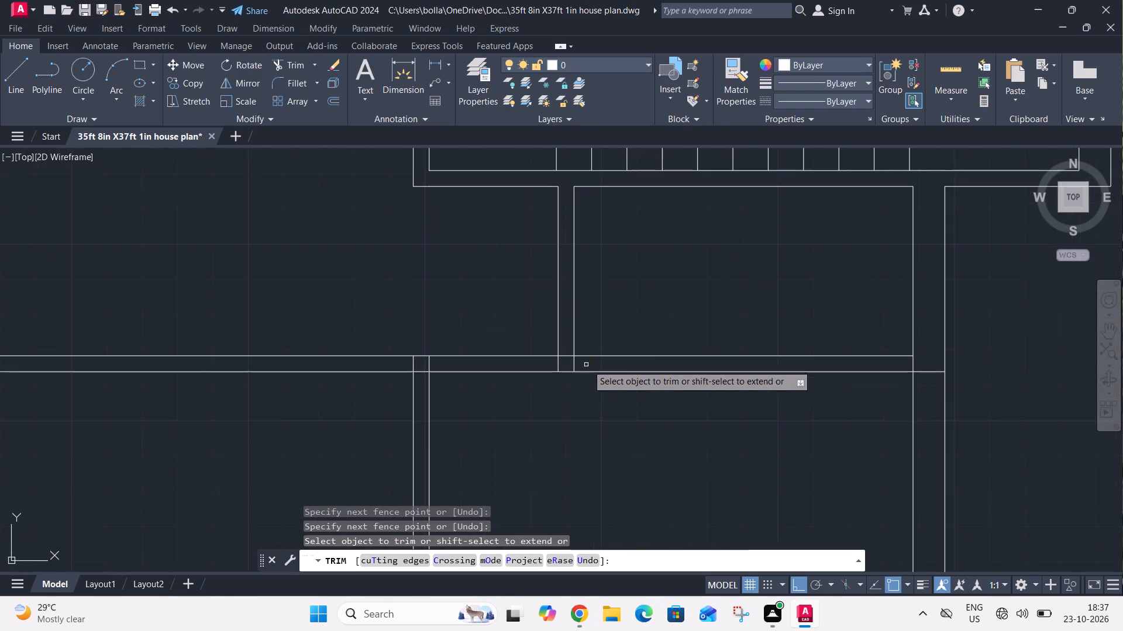
{"action": "left_click", "coordinate": [930, 370]}
{"action": "left_click_drag", "start_coordinate": [923, 363], "coordinate": [914, 362]}
{"action": "left_click", "coordinate": [902, 362]}
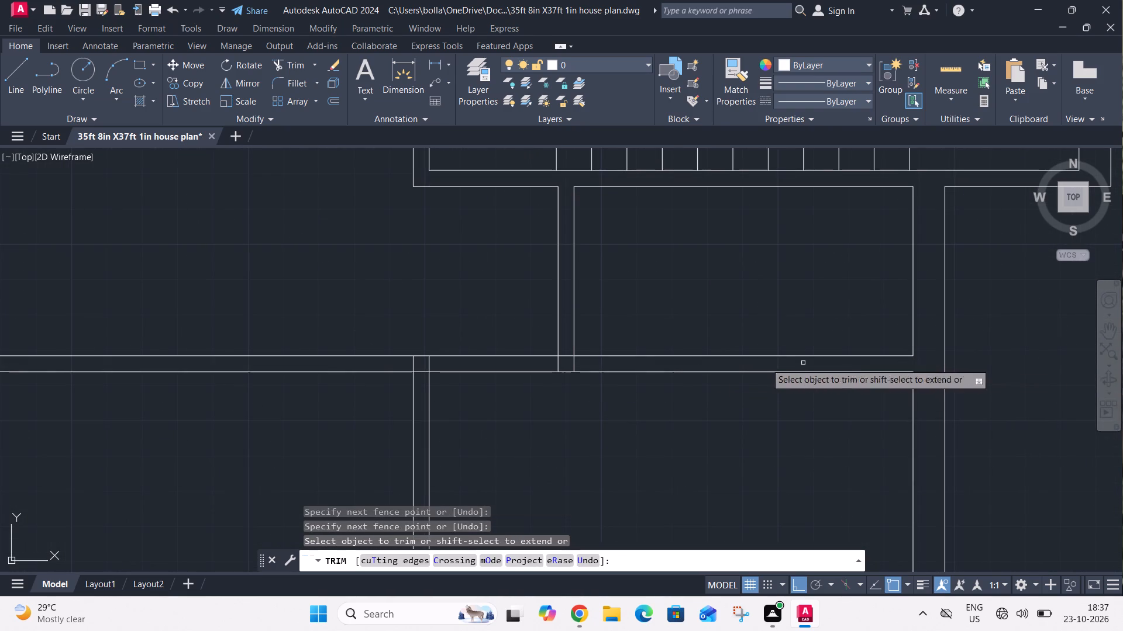
{"action": "left_click", "coordinate": [393, 363]}
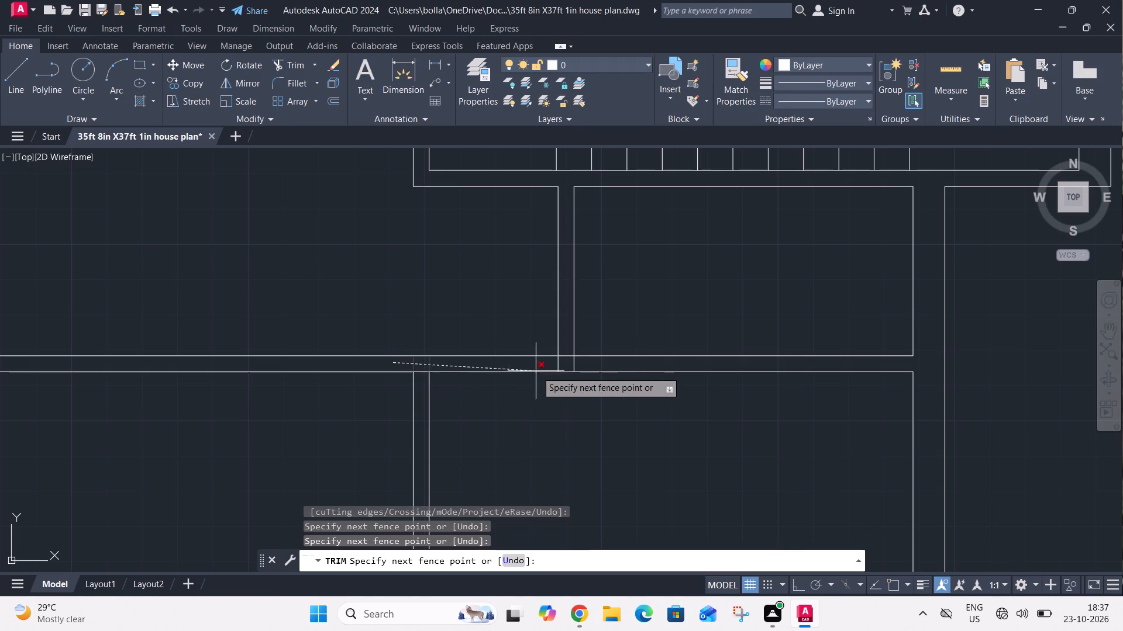
{"action": "left_click", "coordinate": [596, 363]}
{"action": "left_click", "coordinate": [565, 356]}
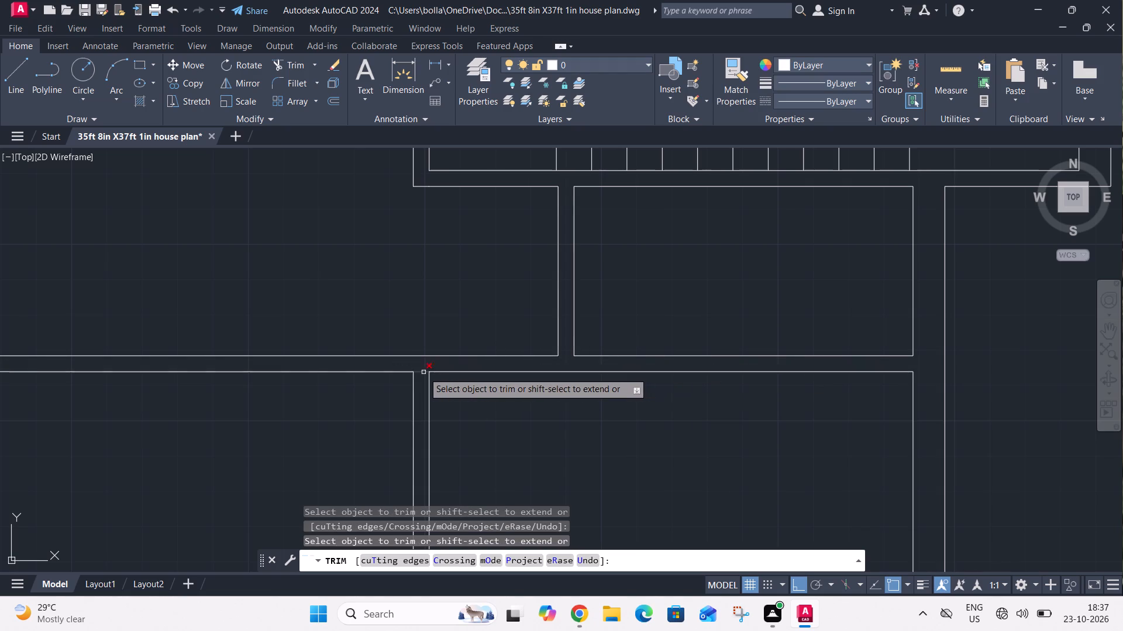
{"action": "left_click", "coordinate": [423, 372]}
Trim the bottom exterior wall's inner line between the lines of the two vertical partitions that meet it.
{"action": "scroll", "coordinate": [482, 321], "scroll_direction": "down", "scroll_amount": 4}
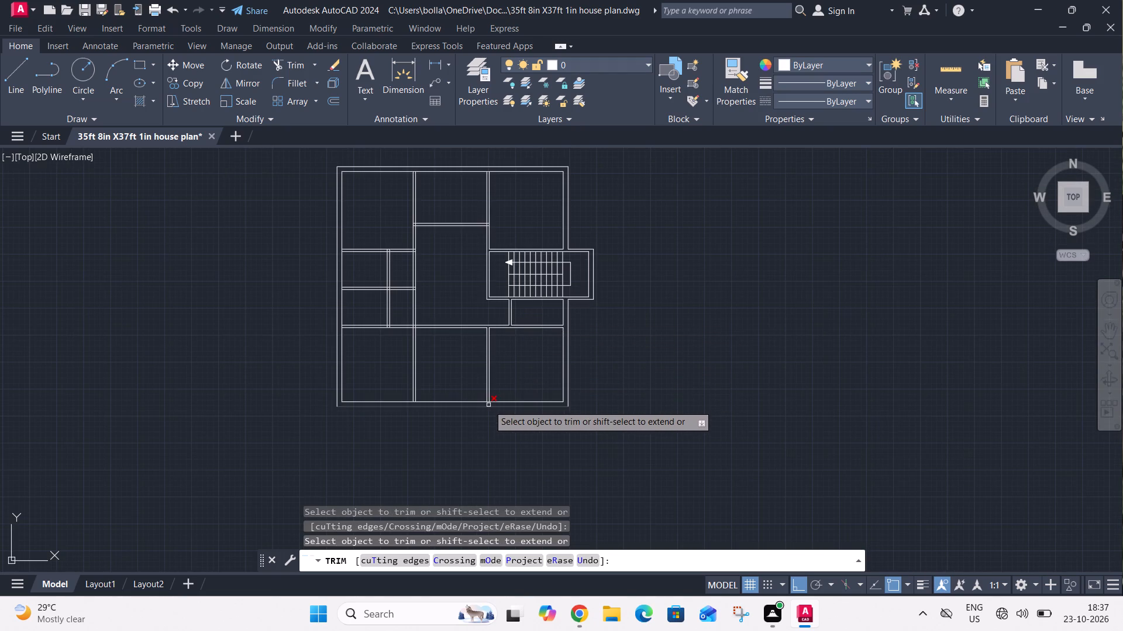
{"action": "scroll", "coordinate": [488, 405], "scroll_direction": "up", "scroll_amount": 4}
{"action": "left_click", "coordinate": [470, 388]}
{"action": "scroll", "coordinate": [801, 391], "scroll_direction": "down", "scroll_amount": 1}
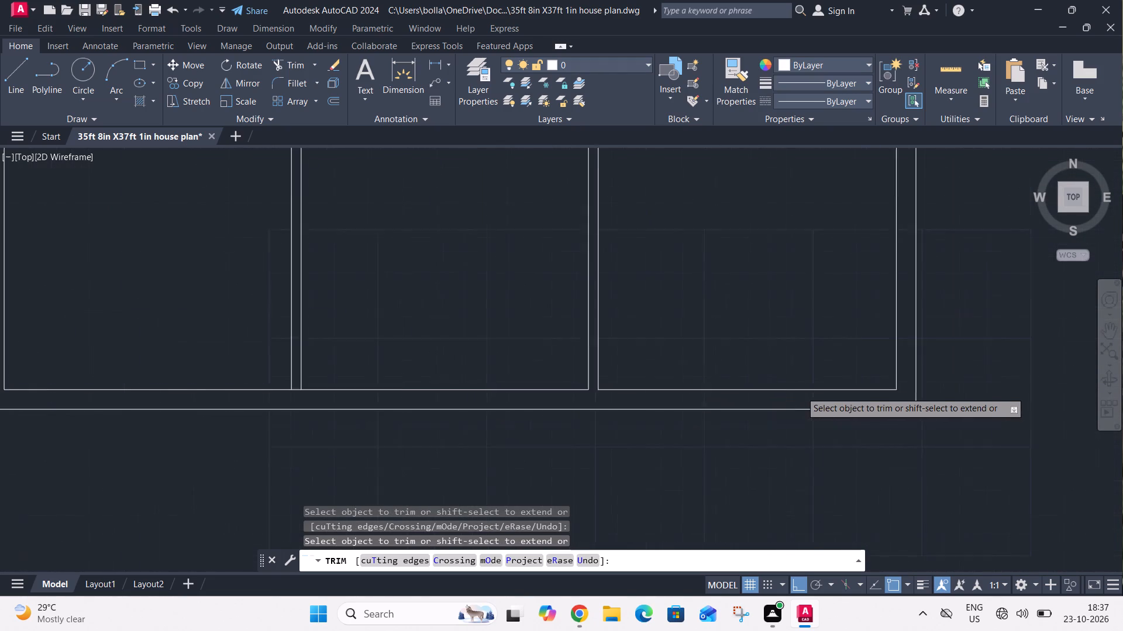
{"action": "scroll", "coordinate": [801, 391], "scroll_direction": "down", "scroll_amount": 2}
{"action": "scroll", "coordinate": [607, 386], "scroll_direction": "up", "scroll_amount": 3}
{"action": "left_click", "coordinate": [598, 407]}
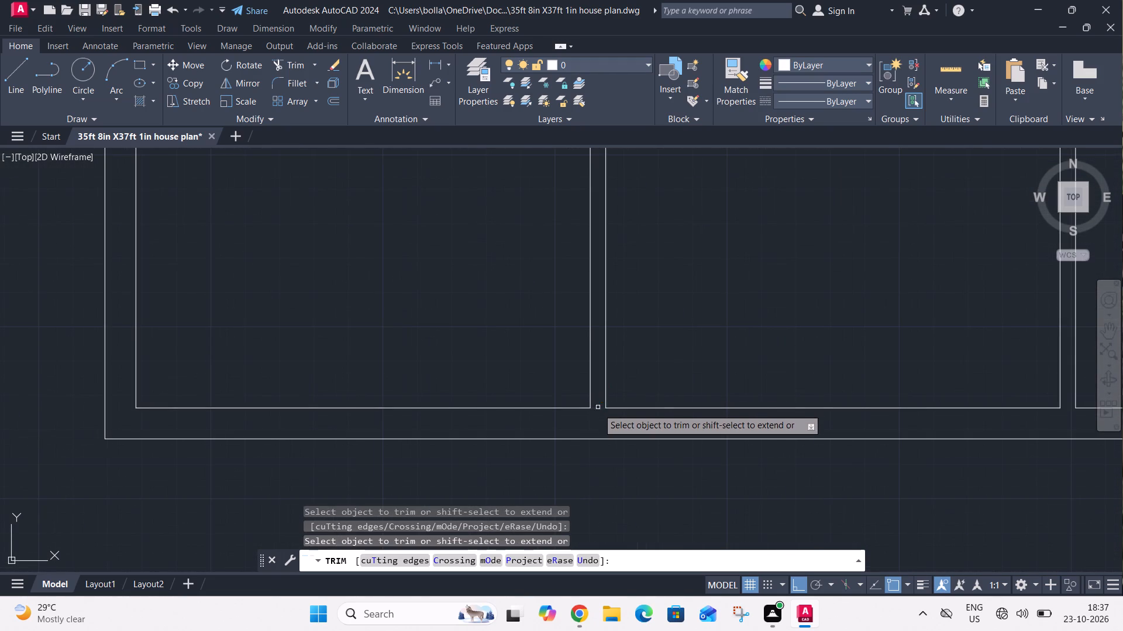
Trim the left exterior wall's inner line where the long horizontal partition meets it.
{"action": "scroll", "coordinate": [598, 419], "scroll_direction": "down", "scroll_amount": 4}
{"action": "middle_click_drag", "start_coordinate": [562, 382], "coordinate": [564, 439]}
{"action": "scroll", "coordinate": [546, 412], "scroll_direction": "up", "scroll_amount": 3}
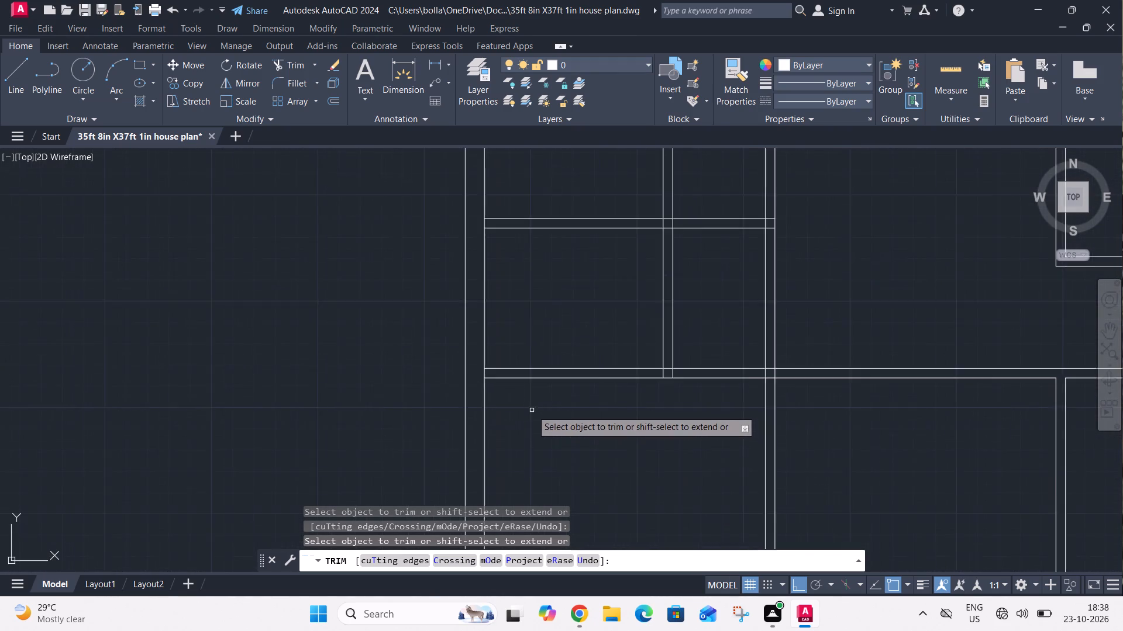
{"action": "scroll", "coordinate": [532, 410], "scroll_direction": "up", "scroll_amount": 1}
{"action": "left_click", "coordinate": [452, 353]}
{"action": "left_click", "coordinate": [470, 352]}
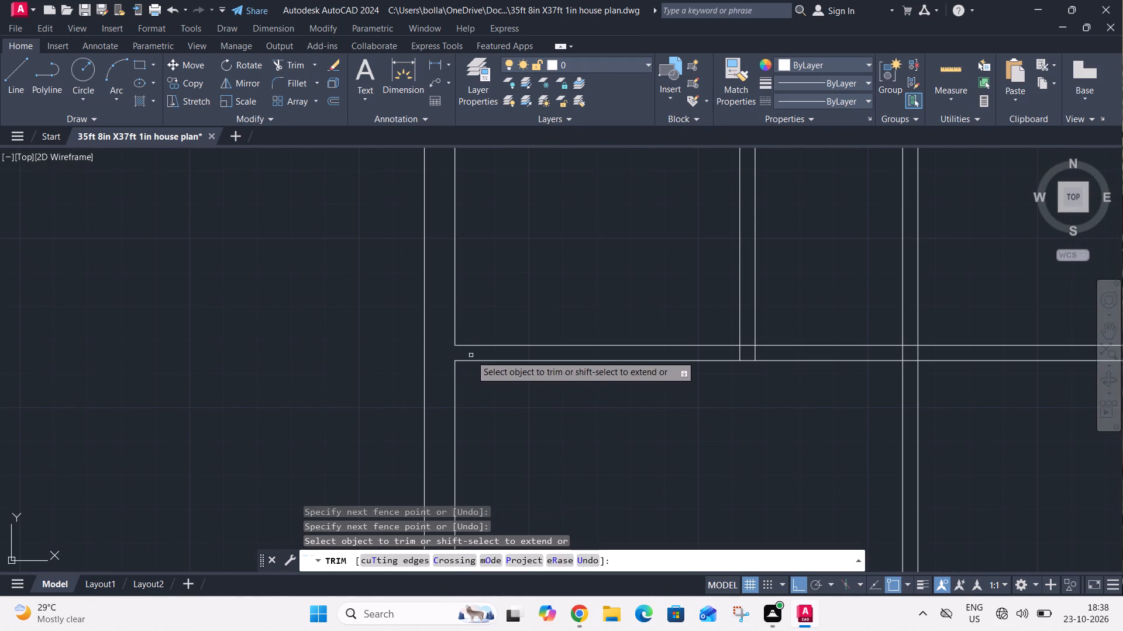
Trim the long horizontal partition's junctions with the small left rooms' dividing partition and the left full-height vertical partition.
{"action": "scroll", "coordinate": [494, 396], "scroll_direction": "down", "scroll_amount": 2}
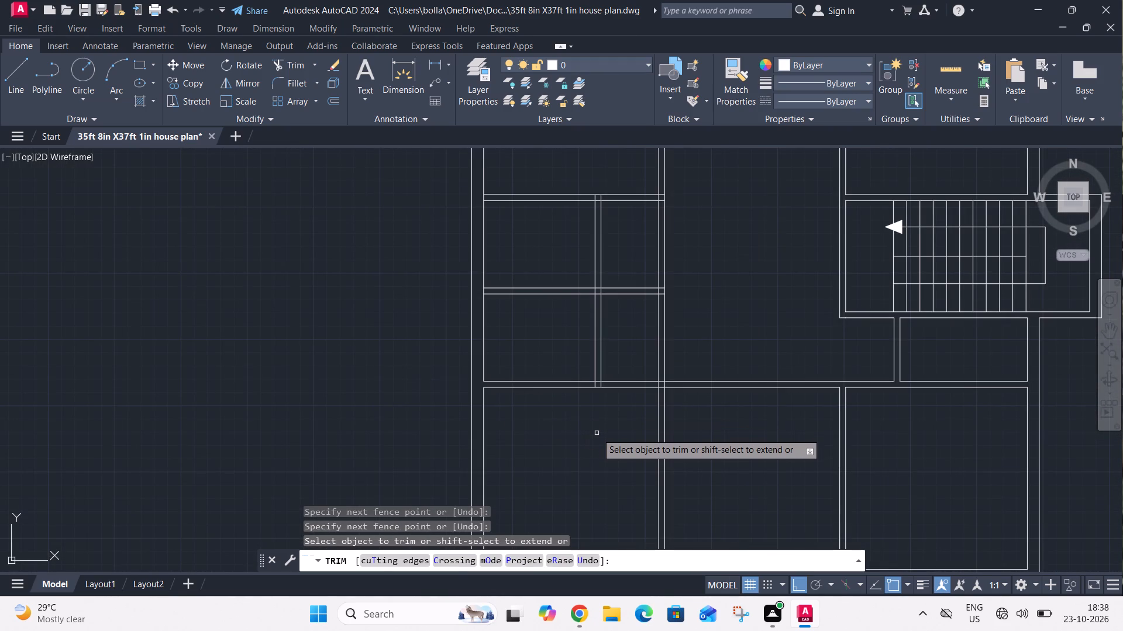
{"action": "scroll", "coordinate": [608, 376], "scroll_direction": "up", "scroll_amount": 2}
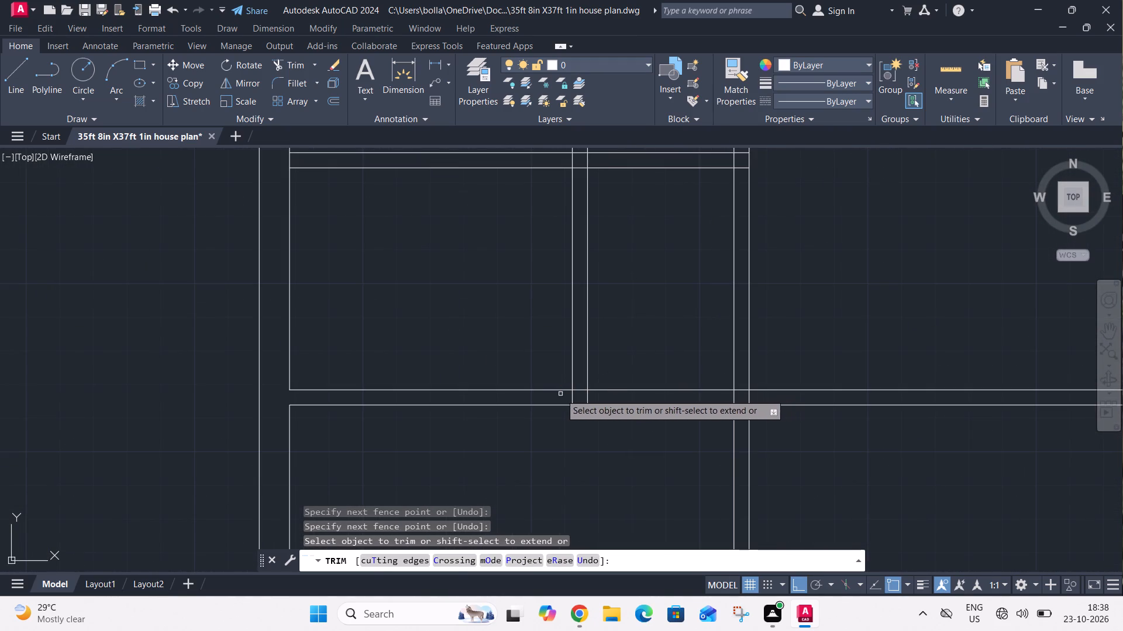
{"action": "left_click", "coordinate": [554, 394]}
{"action": "left_click", "coordinate": [612, 403]}
{"action": "left_click", "coordinate": [578, 387]}
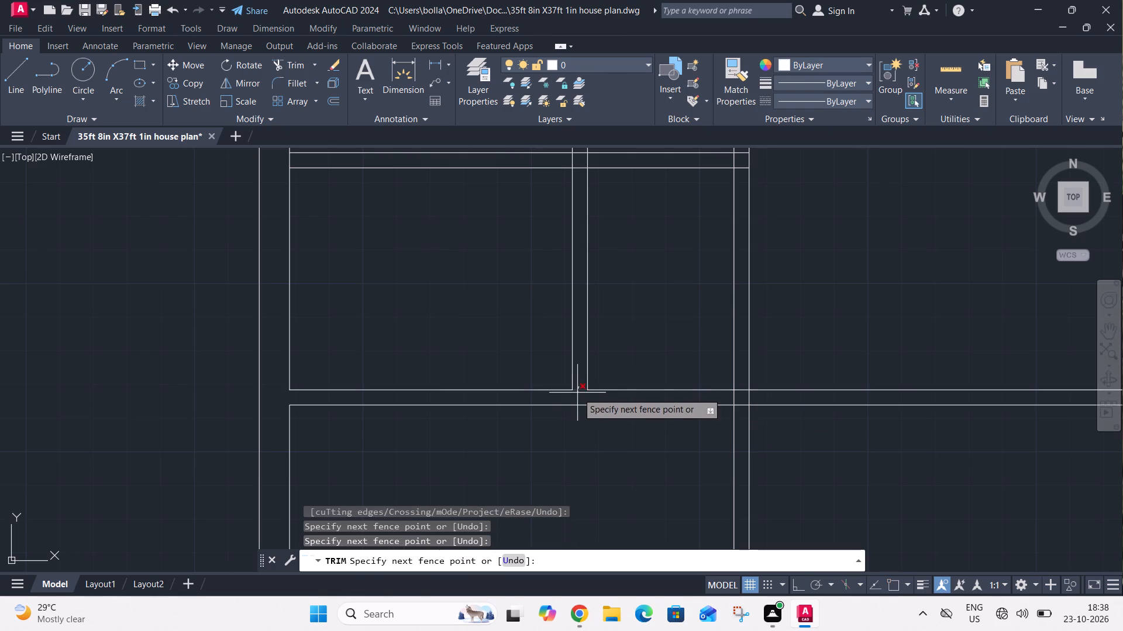
{"action": "left_click", "coordinate": [577, 393]}
{"action": "left_click", "coordinate": [731, 398]}
{"action": "left_click", "coordinate": [769, 400]}
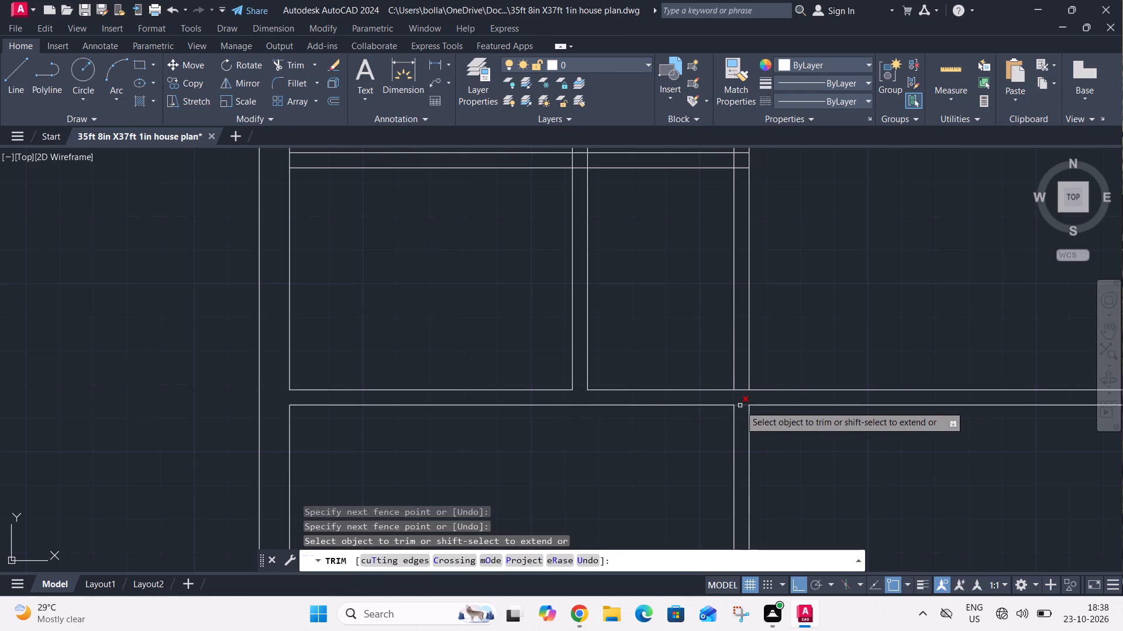
{"action": "left_click", "coordinate": [739, 405]}
{"action": "left_click", "coordinate": [742, 385]}
{"action": "middle_click_drag", "start_coordinate": [690, 425], "coordinate": [689, 426]}
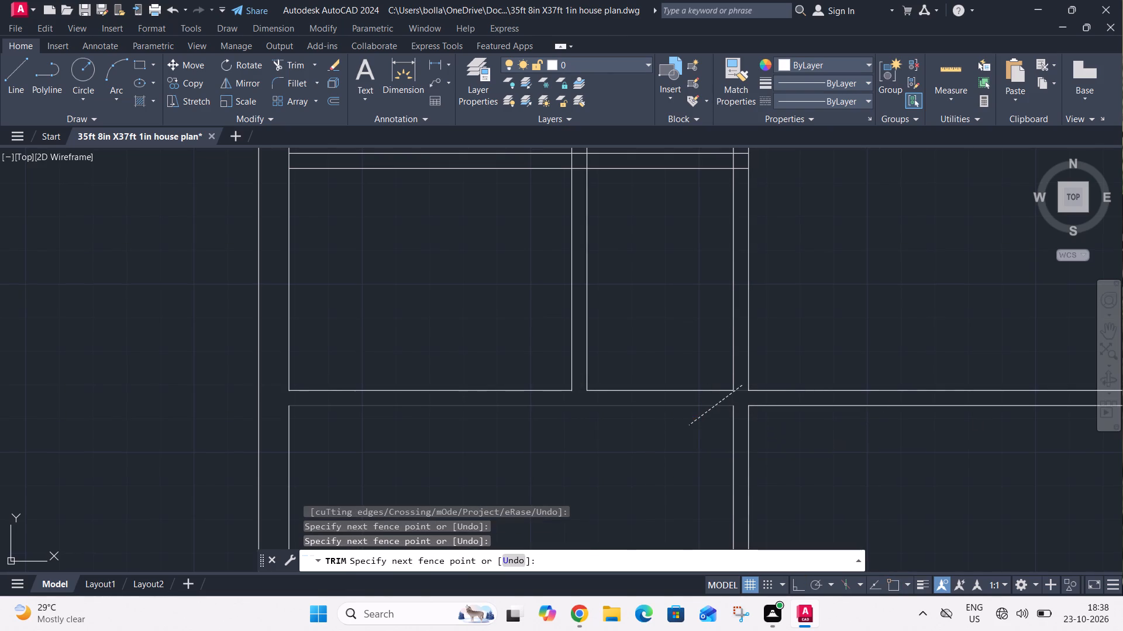
{"action": "middle_click_drag", "start_coordinate": [689, 426], "coordinate": [688, 440]}
{"action": "left_click", "coordinate": [740, 382]}
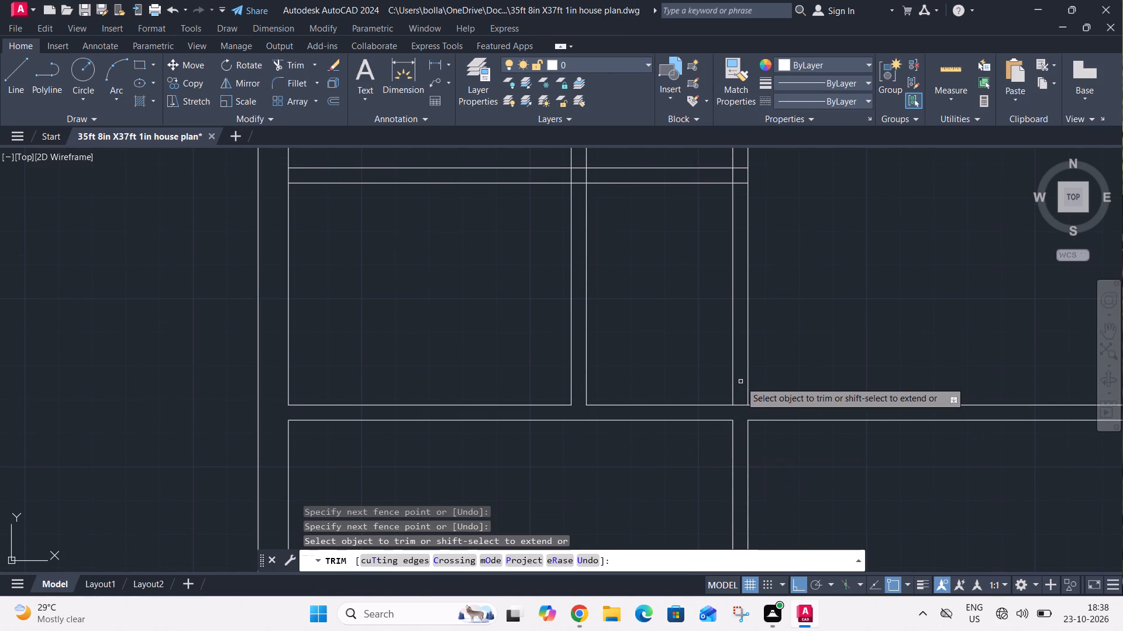
Trim away the partition lines right of the two small left rooms, up to the upper horizontal partition, opening that bay to the hall.
{"action": "middle_click_drag", "start_coordinate": [740, 381], "coordinate": [638, 529]}
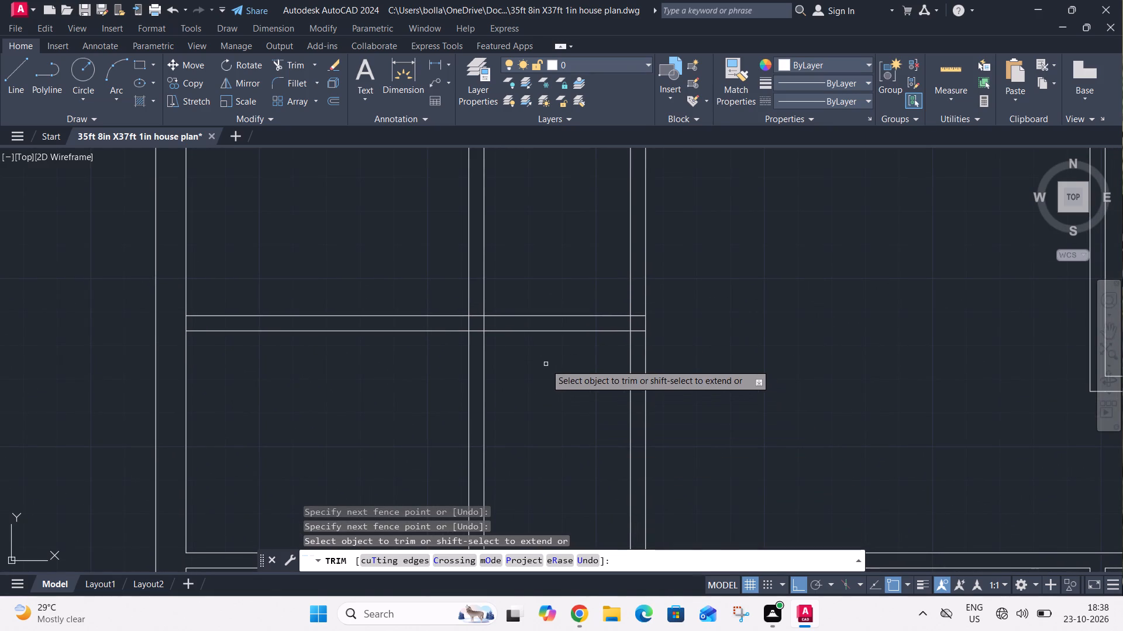
{"action": "middle_click_drag", "start_coordinate": [547, 361], "coordinate": [740, 408]}
{"action": "left_click_drag", "start_coordinate": [743, 419], "coordinate": [743, 413]}
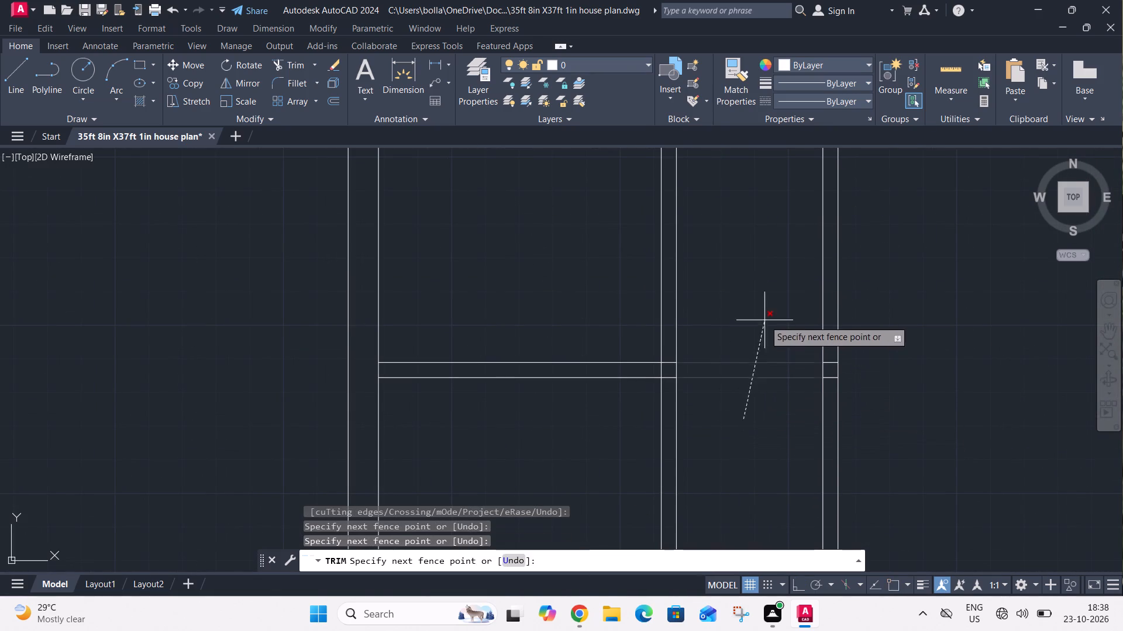
{"action": "left_click", "coordinate": [764, 320]}
{"action": "left_click", "coordinate": [906, 436]}
{"action": "left_click", "coordinate": [800, 443]}
{"action": "scroll", "coordinate": [804, 419], "scroll_direction": "down", "scroll_amount": 3}
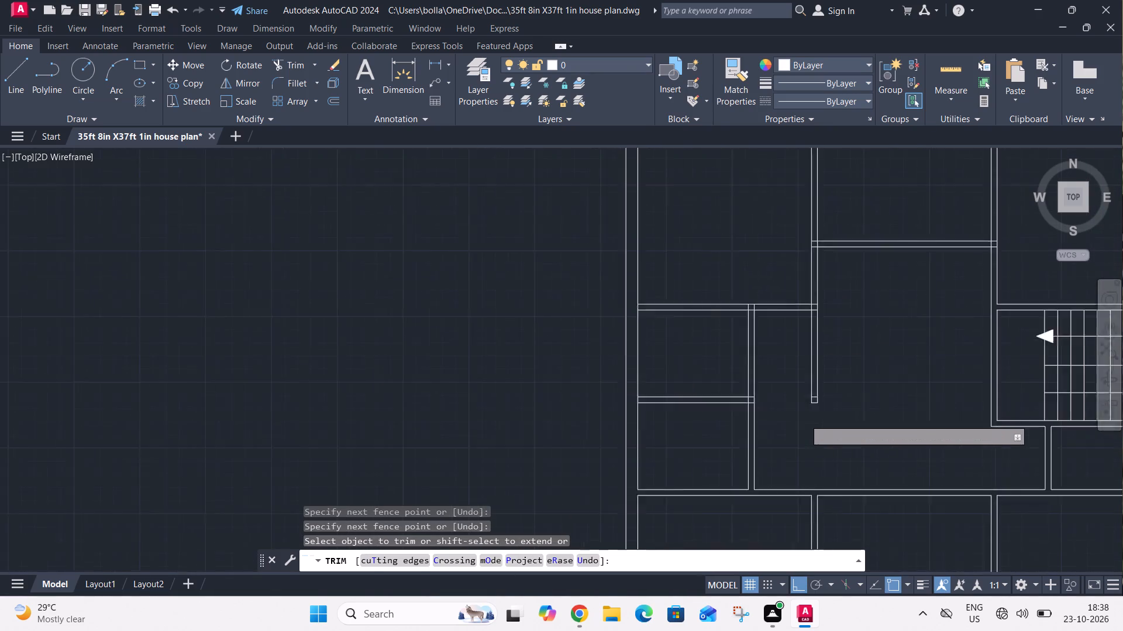
{"action": "left_click", "coordinate": [832, 376]}
{"action": "left_click", "coordinate": [773, 380]}
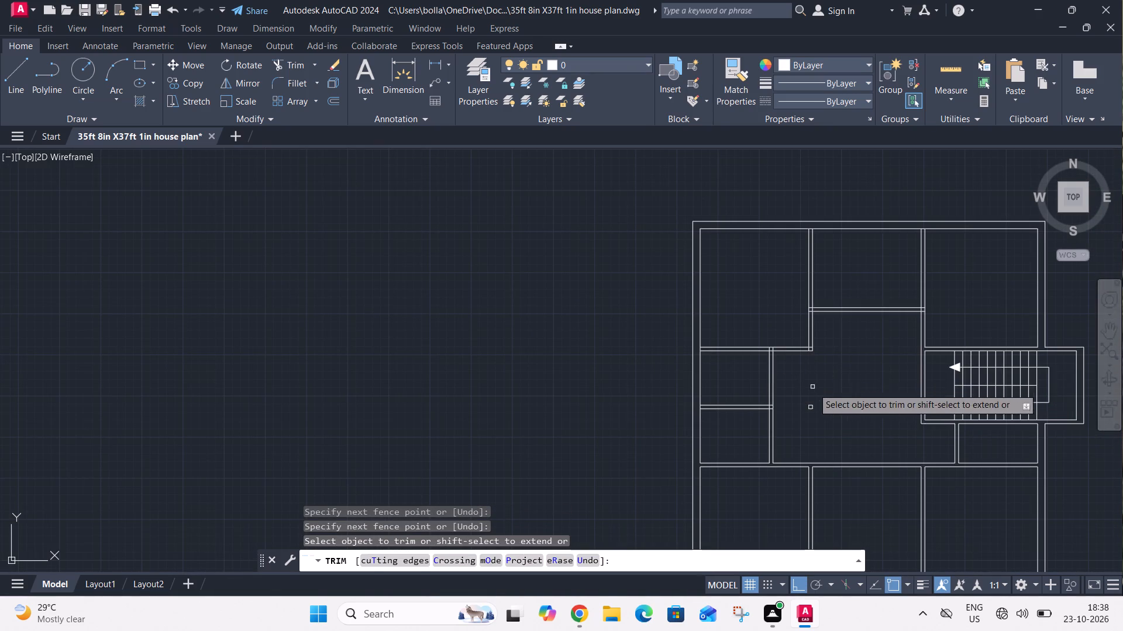
Trim the junctions along the upper-left room's bottom partition: the short vertical partition, the right corner and the left exterior wall.
{"action": "scroll", "coordinate": [774, 353], "scroll_direction": "up", "scroll_amount": 4}
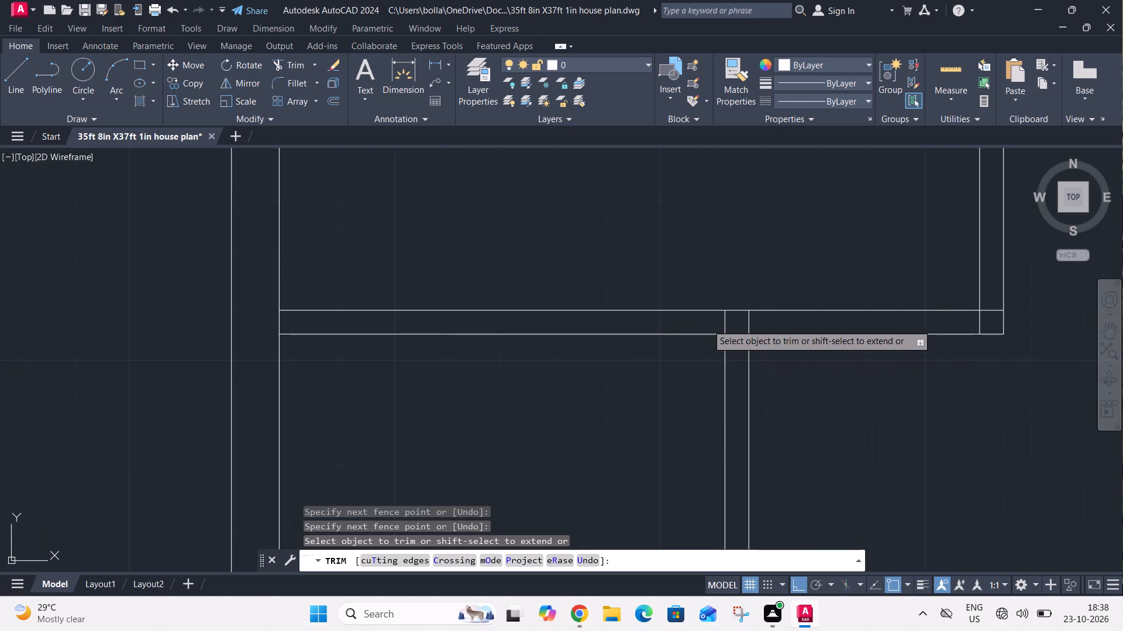
{"action": "left_click", "coordinate": [707, 324]}
{"action": "left_click", "coordinate": [986, 323]}
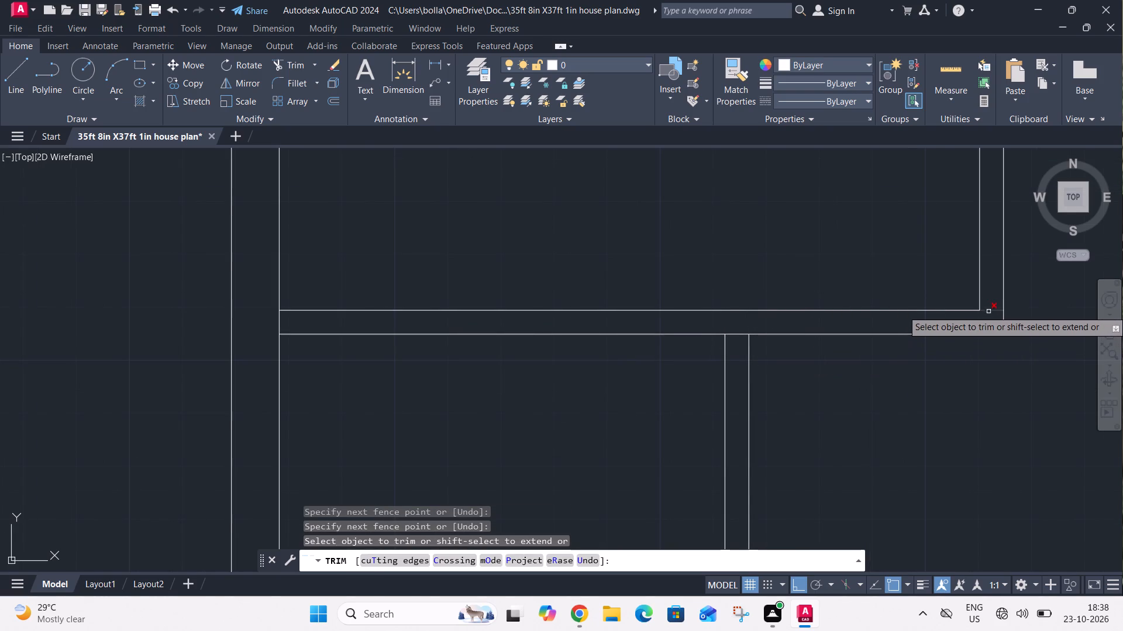
{"action": "left_click", "coordinate": [989, 310]}
{"action": "left_click", "coordinate": [281, 318]}
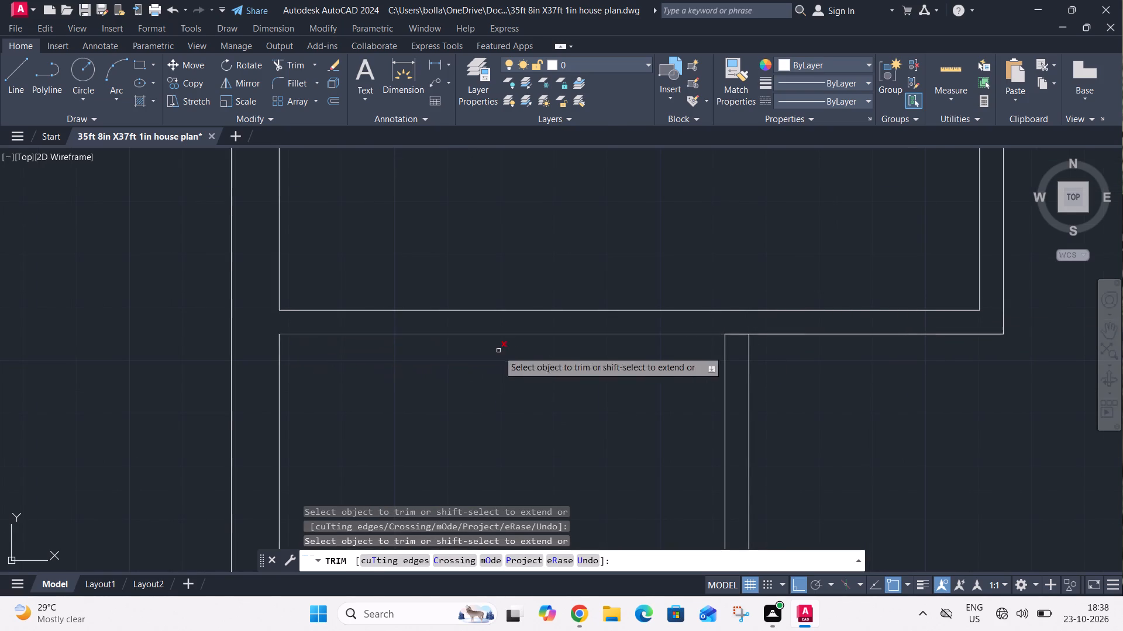
{"action": "scroll", "coordinate": [731, 349], "scroll_direction": "down", "scroll_amount": 1}
{"action": "left_click", "coordinate": [737, 339]}
Trim both end junctions of the partition dividing the two small left rooms, at the left exterior wall and the rooms' right-hand partition.
{"action": "scroll", "coordinate": [765, 292], "scroll_direction": "down", "scroll_amount": 3}
{"action": "scroll", "coordinate": [688, 360], "scroll_direction": "up", "scroll_amount": 4}
{"action": "left_click", "coordinate": [669, 349]}
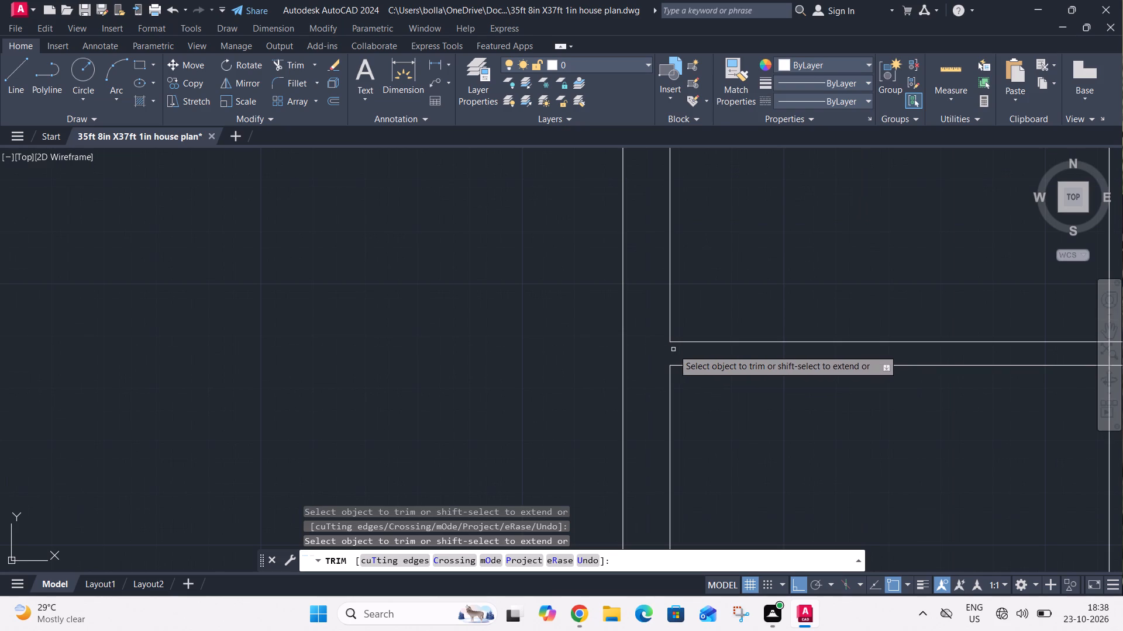
{"action": "scroll", "coordinate": [674, 365], "scroll_direction": "down", "scroll_amount": 2}
{"action": "scroll", "coordinate": [846, 362], "scroll_direction": "up", "scroll_amount": 3}
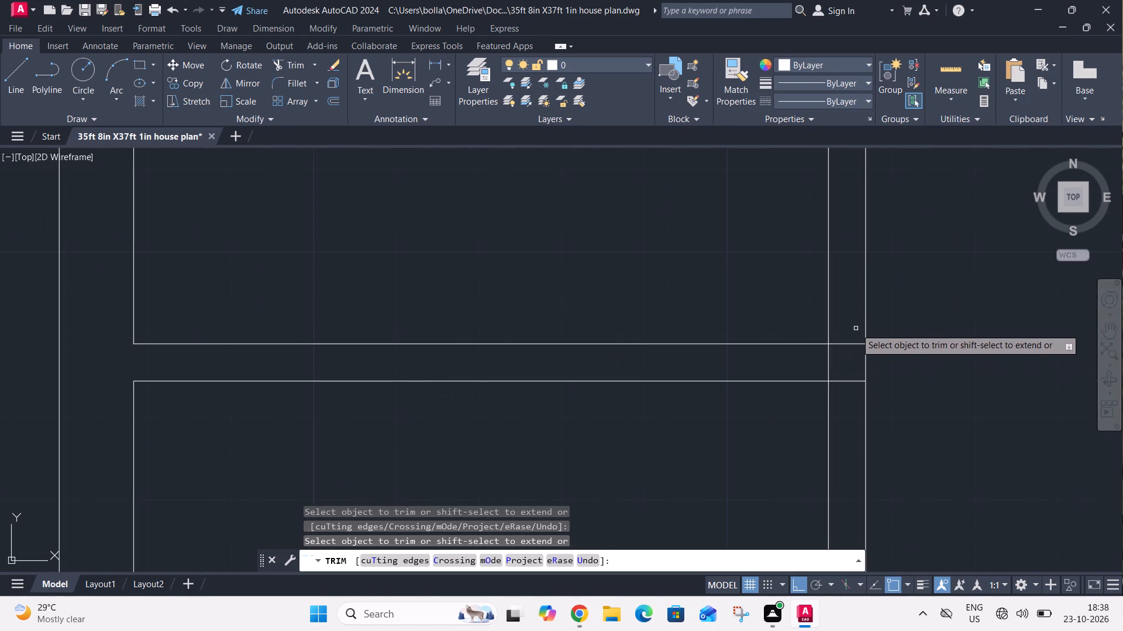
{"action": "left_click", "coordinate": [856, 328]}
{"action": "left_click", "coordinate": [856, 412]}
{"action": "left_click", "coordinate": [824, 357]}
{"action": "left_click", "coordinate": [840, 356]}
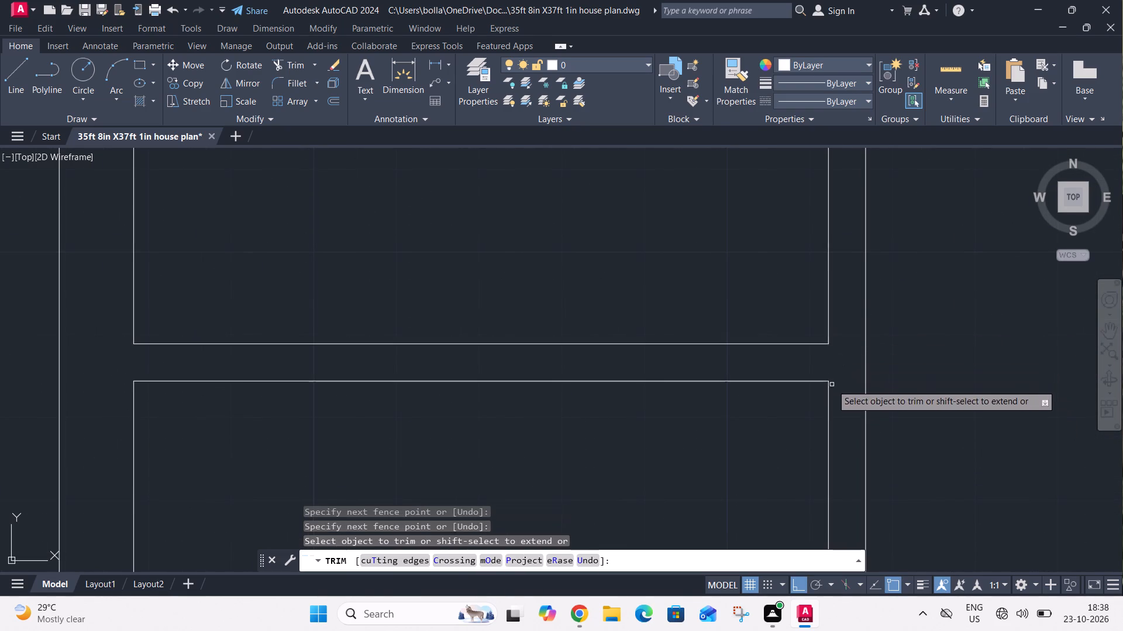
Trim the top exterior wall's inner line where the partition between the upper-left and upper-middle rooms meets it.
{"action": "scroll", "coordinate": [831, 390], "scroll_direction": "down", "scroll_amount": 4}
{"action": "scroll", "coordinate": [849, 401], "scroll_direction": "up", "scroll_amount": 1}
{"action": "middle_click_drag", "start_coordinate": [840, 383], "coordinate": [674, 625]}
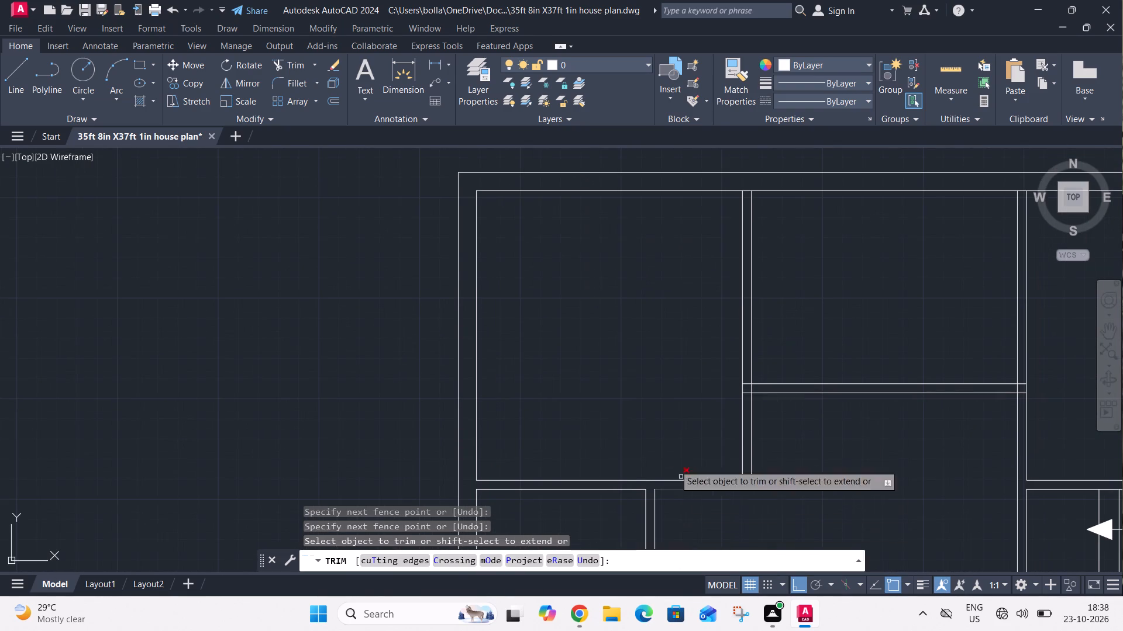
{"action": "scroll", "coordinate": [749, 188], "scroll_direction": "up", "scroll_amount": 2}
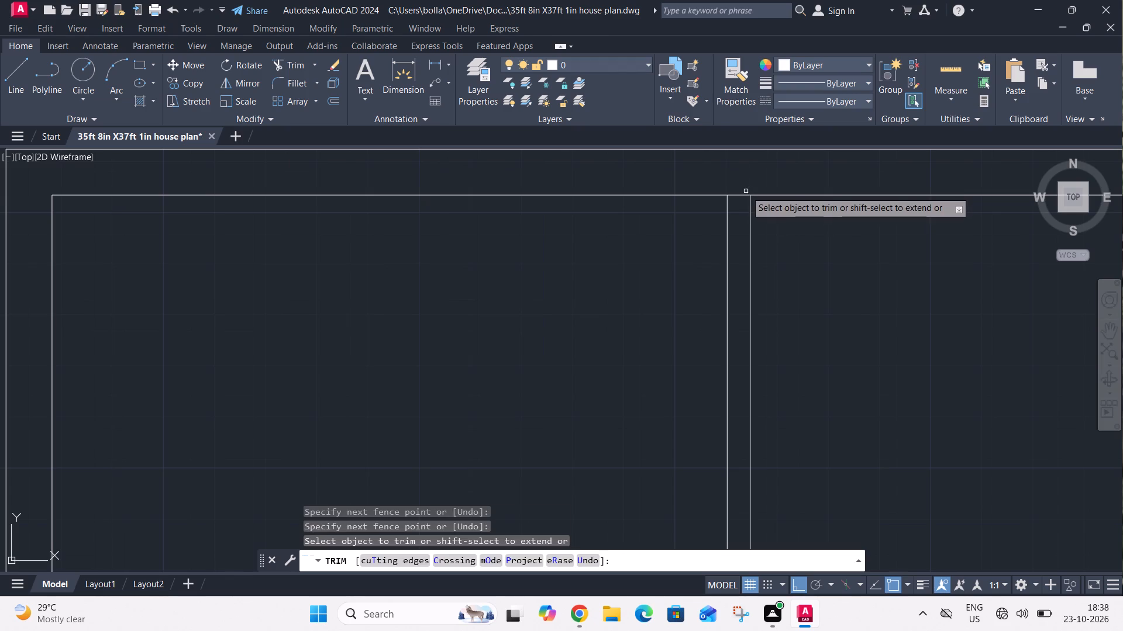
{"action": "left_click", "coordinate": [746, 191]}
{"action": "left_click", "coordinate": [735, 209]}
Trim both end junctions of the upper-middle room's bottom partition where it meets the two vertical partitions.
{"action": "scroll", "coordinate": [746, 190], "scroll_direction": "down", "scroll_amount": 3}
{"action": "scroll", "coordinate": [750, 315], "scroll_direction": "up", "scroll_amount": 4}
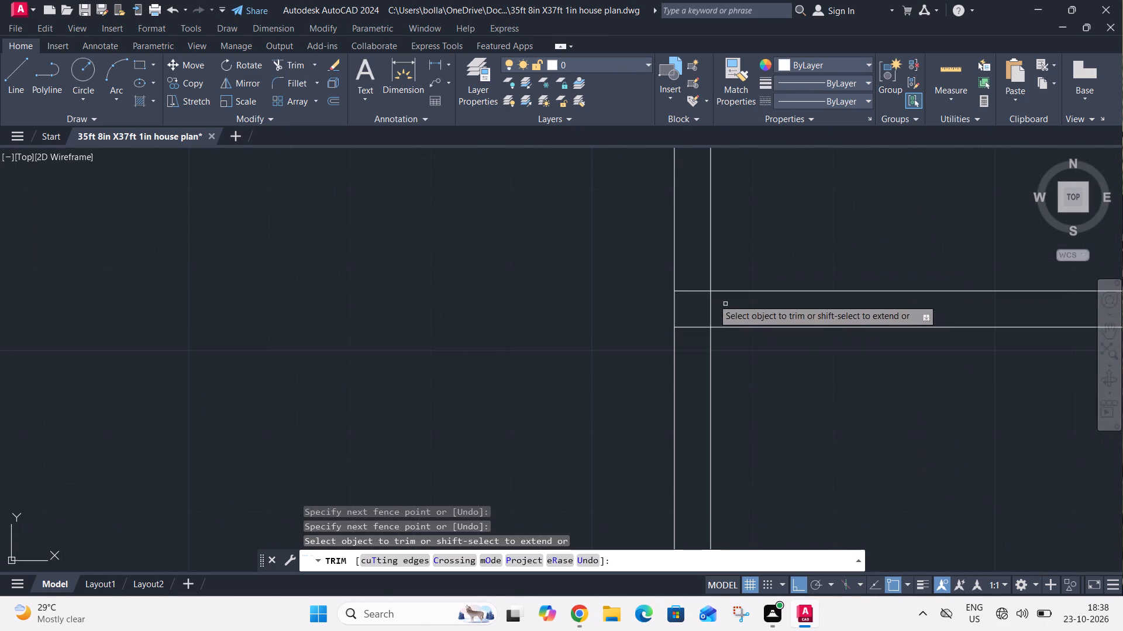
{"action": "left_click", "coordinate": [689, 268]}
{"action": "left_click", "coordinate": [687, 356]}
{"action": "left_click", "coordinate": [713, 303]}
{"action": "left_click", "coordinate": [708, 308]}
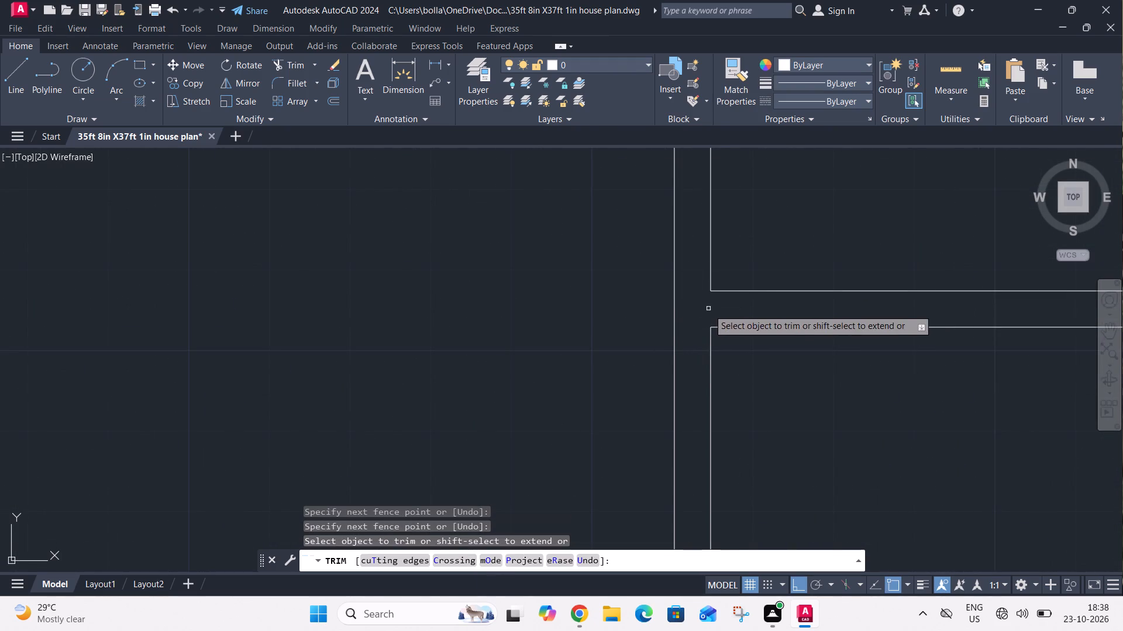
{"action": "scroll", "coordinate": [706, 319], "scroll_direction": "down", "scroll_amount": 4}
{"action": "middle_click_drag", "start_coordinate": [808, 360], "coordinate": [543, 421]}
{"action": "scroll", "coordinate": [599, 377], "scroll_direction": "up", "scroll_amount": 3}
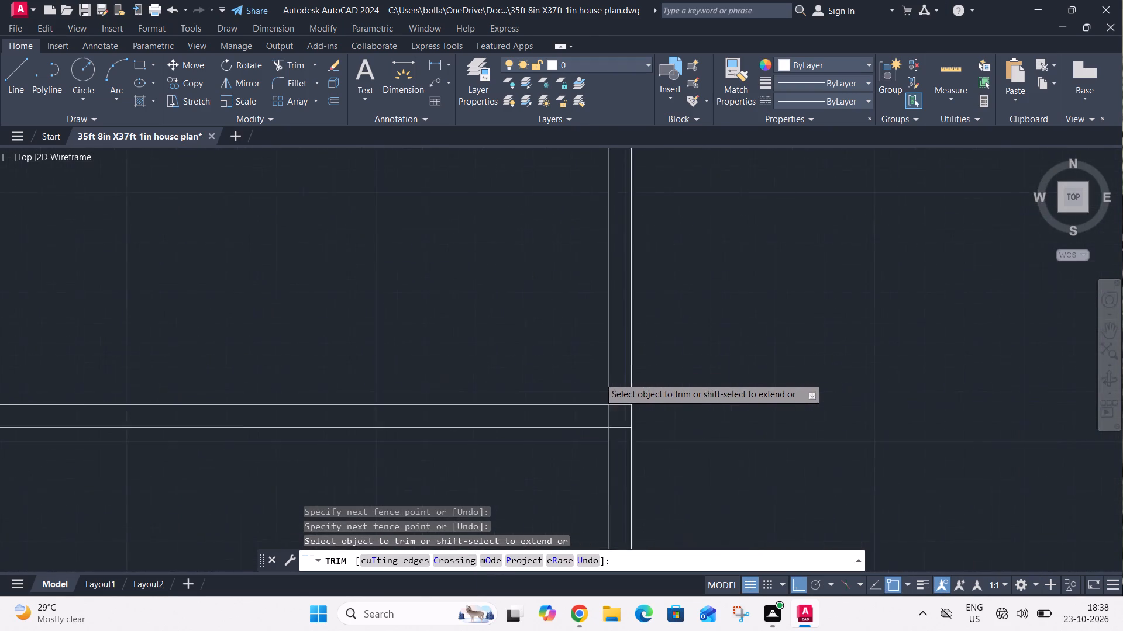
{"action": "scroll", "coordinate": [599, 377], "scroll_direction": "up", "scroll_amount": 1}
{"action": "left_click_drag", "start_coordinate": [637, 385], "coordinate": [634, 400]}
{"action": "left_click", "coordinate": [638, 478]}
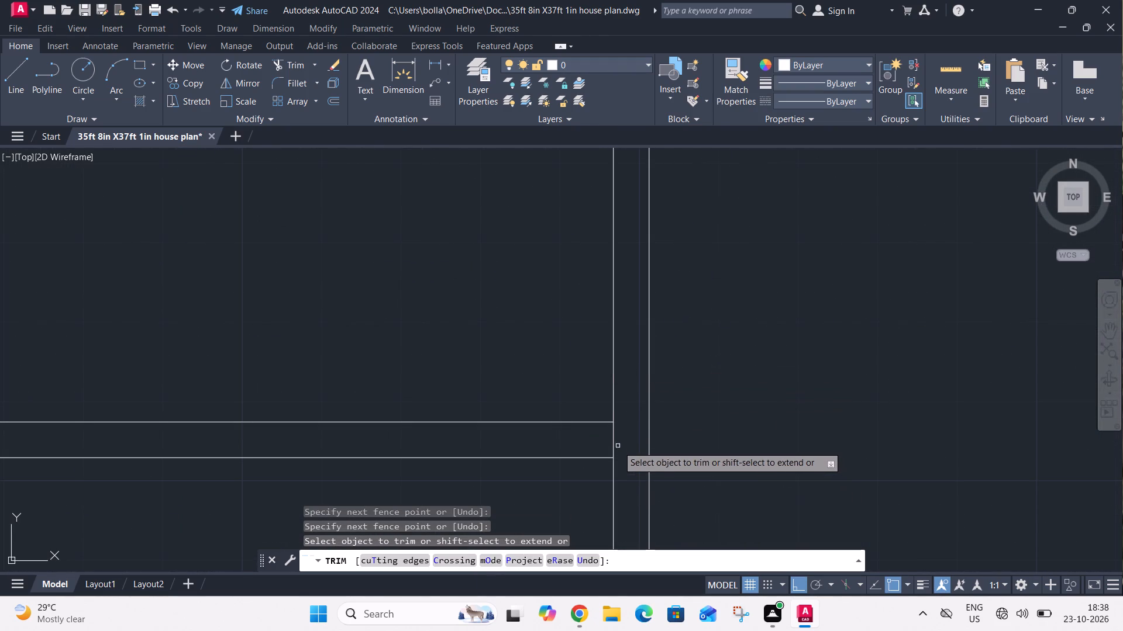
{"action": "left_click", "coordinate": [612, 446]}
Trim the top exterior wall's inner line where the partition between the upper-middle and upper-right rooms meets it.
{"action": "scroll", "coordinate": [590, 443], "scroll_direction": "down", "scroll_amount": 3}
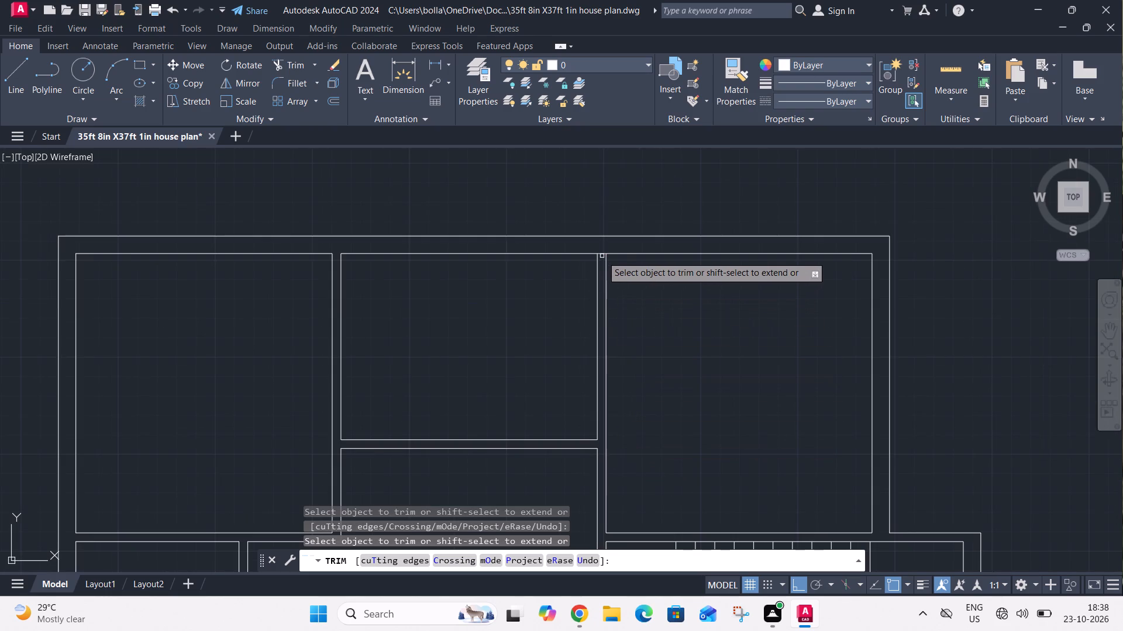
{"action": "left_click", "coordinate": [602, 256]}
{"action": "left_click", "coordinate": [604, 244]}
{"action": "scroll", "coordinate": [609, 256], "scroll_direction": "down", "scroll_amount": 3}
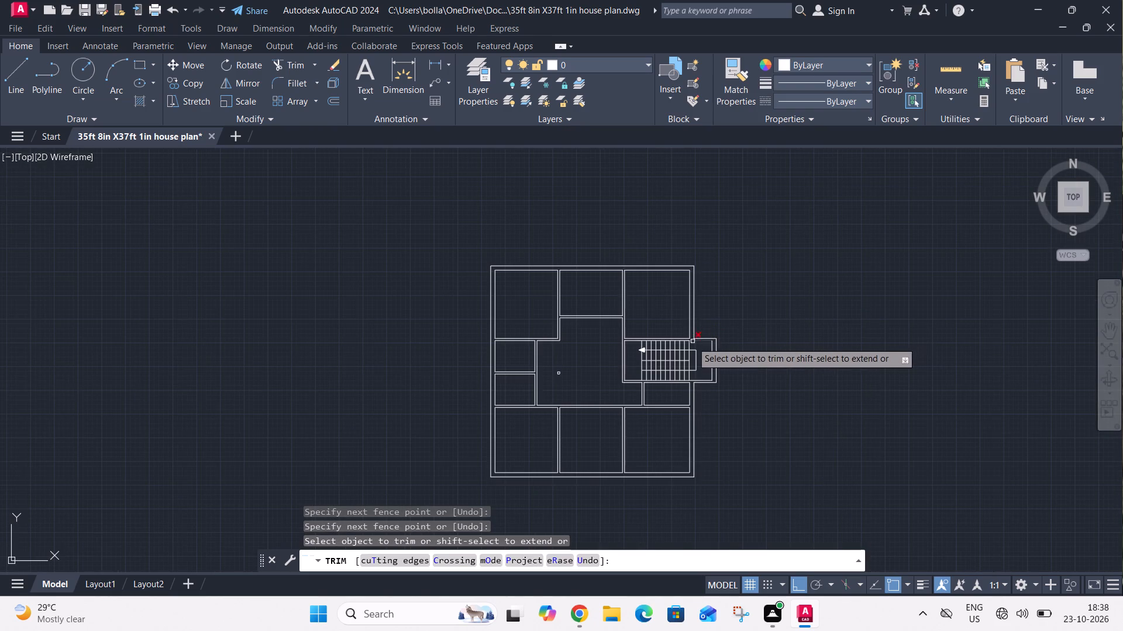
{"action": "scroll", "coordinate": [681, 348], "scroll_direction": "up", "scroll_amount": 3}
{"action": "key", "text": "Escape"}
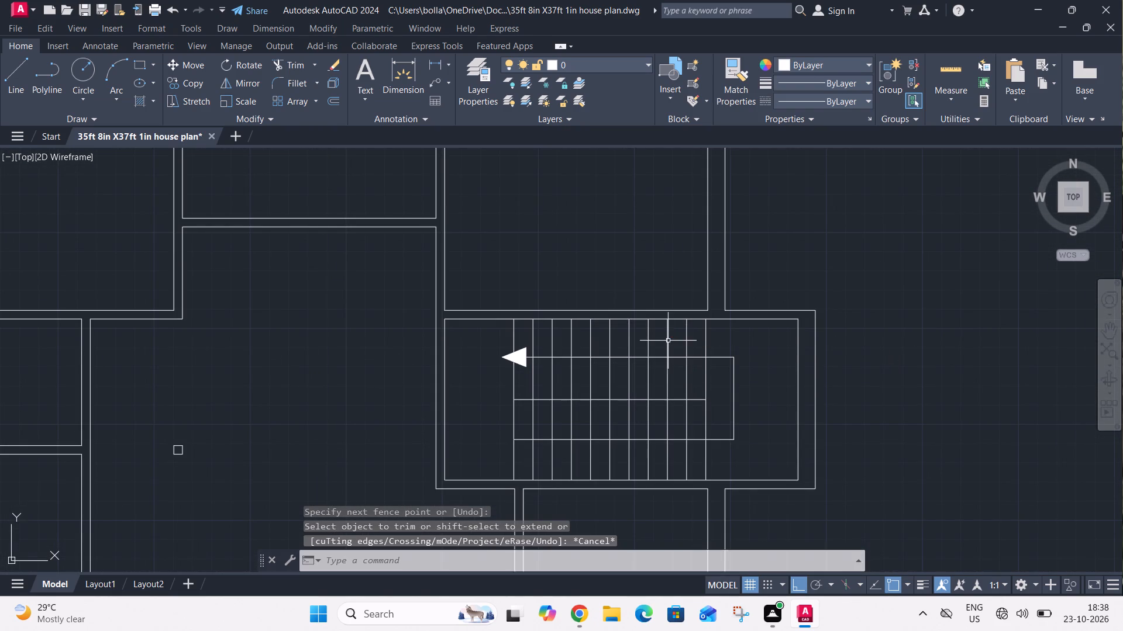
Delete the stray small square in the central hall.
{"action": "scroll", "coordinate": [667, 339], "scroll_direction": "down", "scroll_amount": 4}
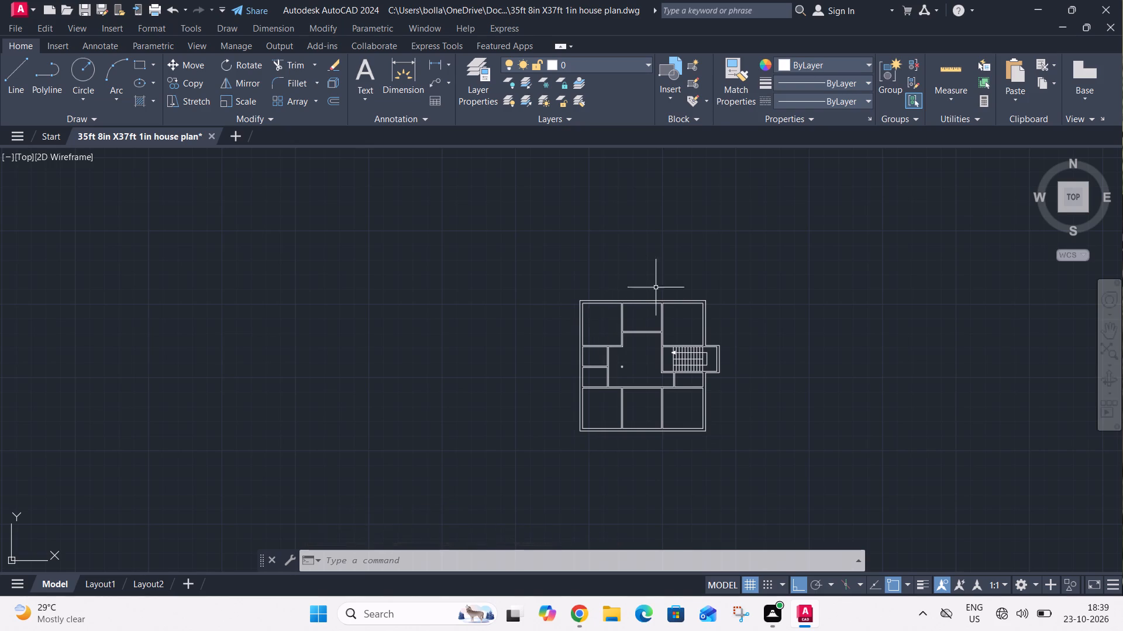
{"action": "scroll", "coordinate": [651, 307], "scroll_direction": "up", "scroll_amount": 3}
{"action": "scroll", "coordinate": [623, 383], "scroll_direction": "down", "scroll_amount": 2}
{"action": "scroll", "coordinate": [594, 448], "scroll_direction": "up", "scroll_amount": 2}
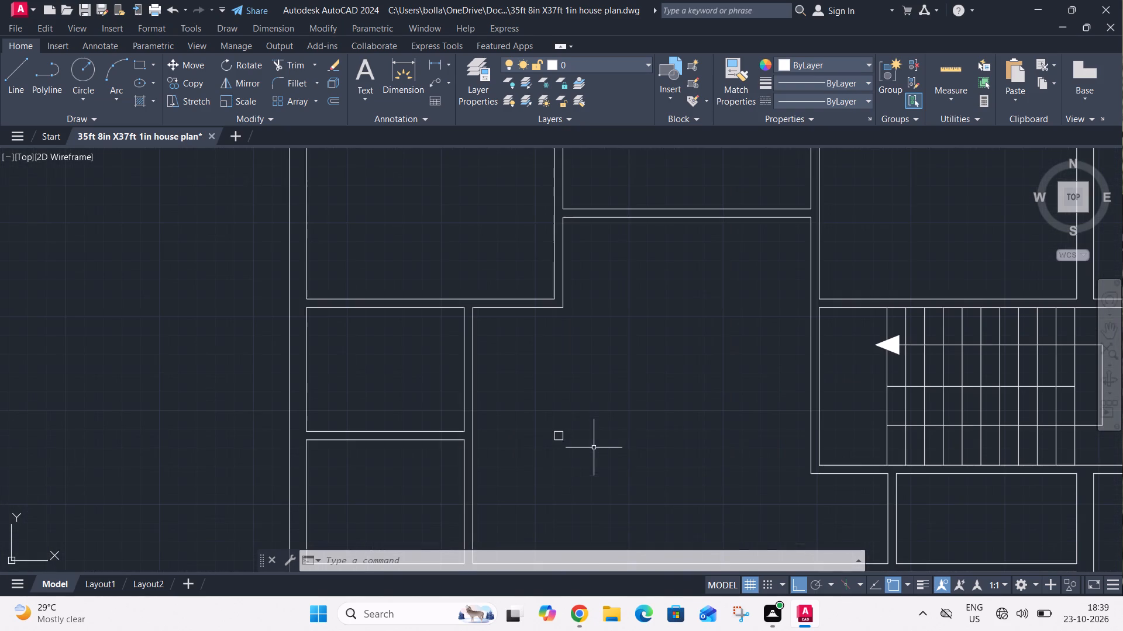
{"action": "scroll", "coordinate": [594, 446], "scroll_direction": "up", "scroll_amount": 1}
{"action": "left_click", "coordinate": [605, 402]}
{"action": "left_click", "coordinate": [538, 455]}
{"action": "key", "text": "Delete"}
{"action": "scroll", "coordinate": [568, 348], "scroll_direction": "down", "scroll_amount": 2}
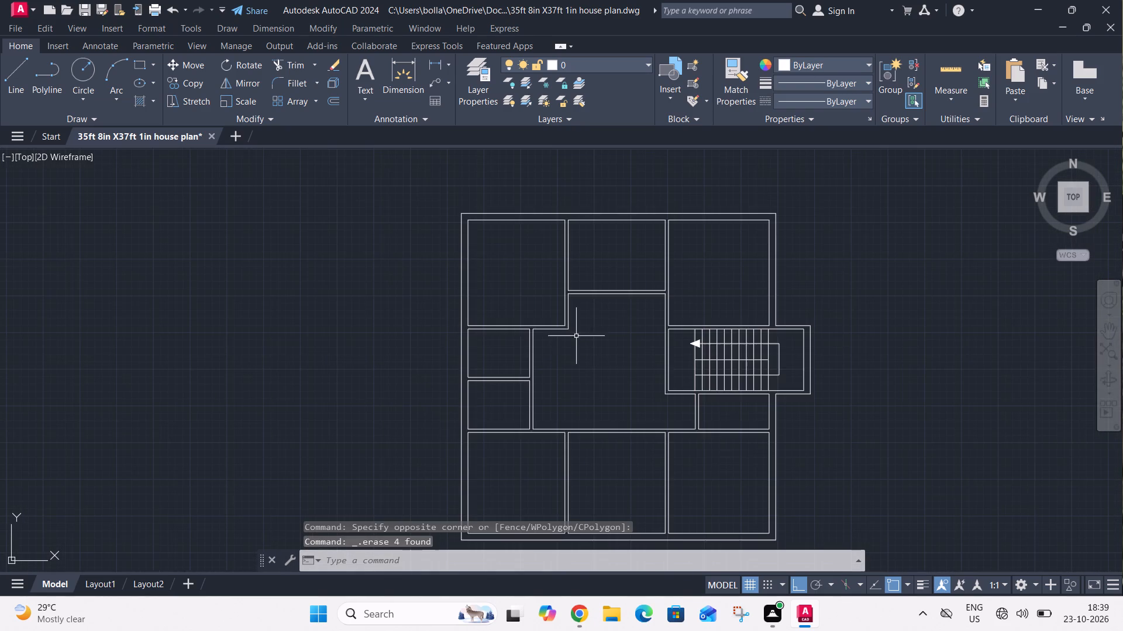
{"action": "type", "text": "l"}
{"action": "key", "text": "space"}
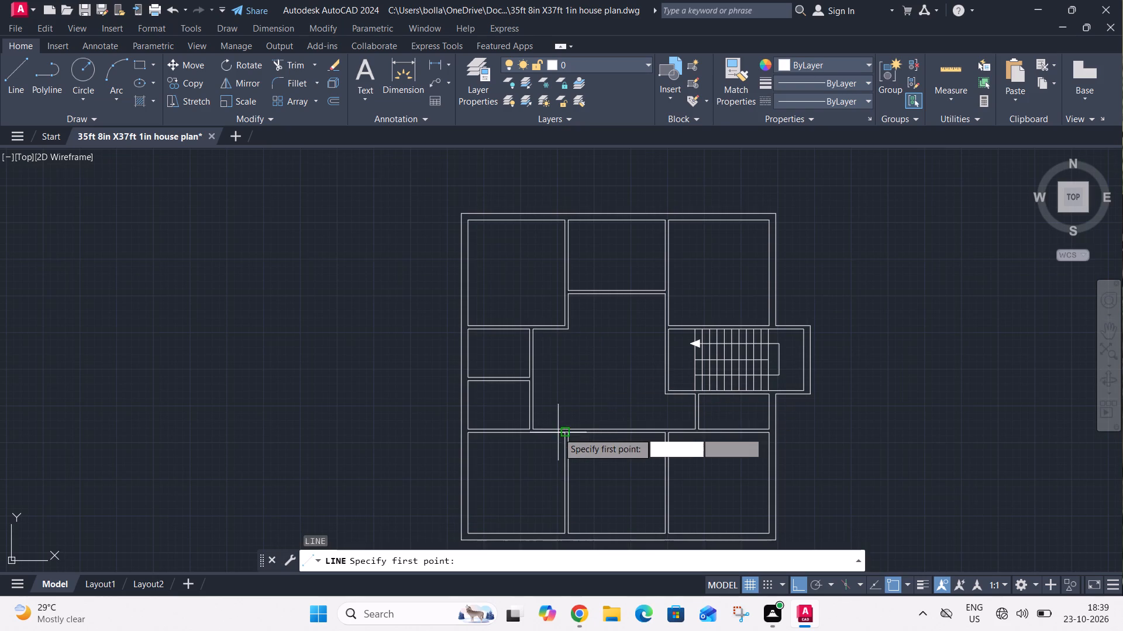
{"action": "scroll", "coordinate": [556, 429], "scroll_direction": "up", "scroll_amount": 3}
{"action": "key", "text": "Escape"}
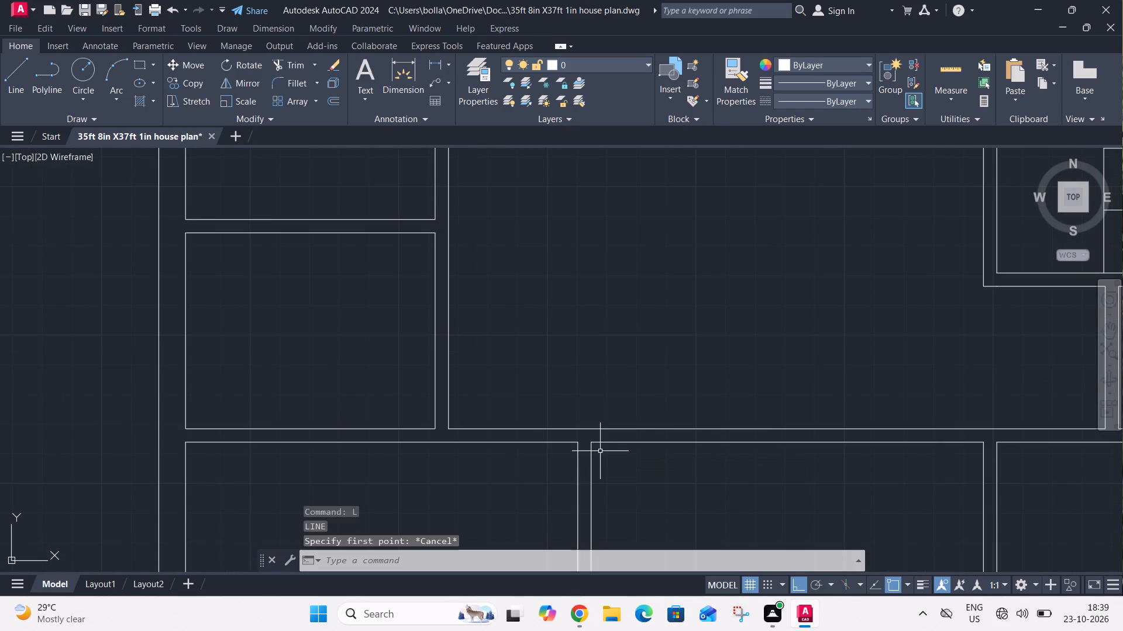
Extend the lower-middle room's left wall line up across the long horizontal partition to form a door jamb.
{"action": "key", "text": "e"}
{"action": "key", "text": "x"}
{"action": "key", "text": "space"}
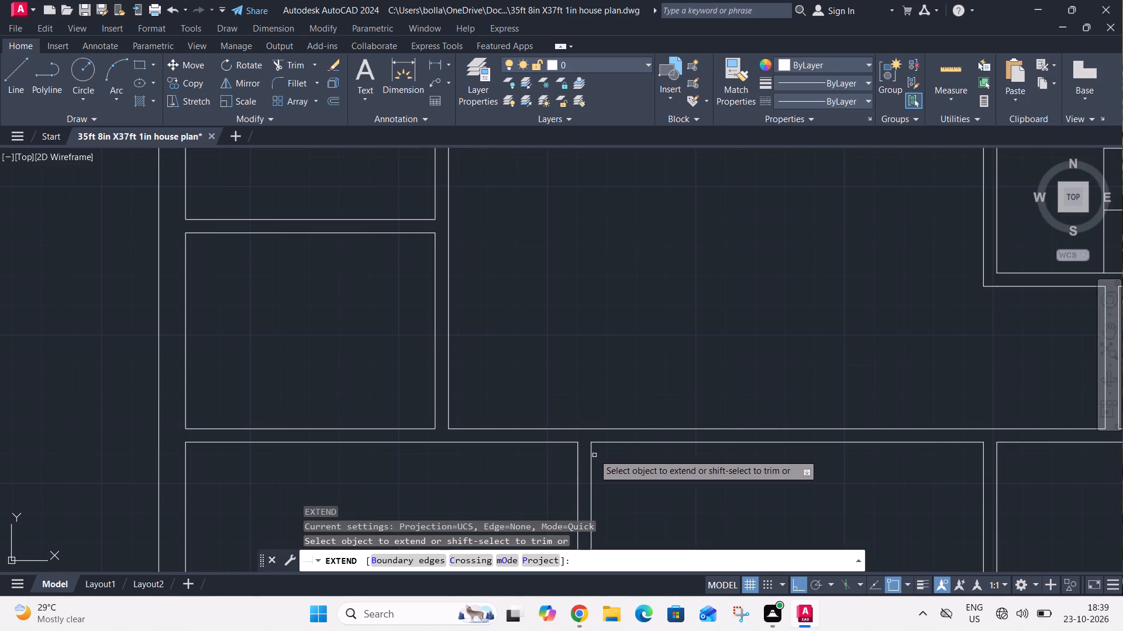
{"action": "left_click", "coordinate": [592, 449]}
{"action": "key", "text": "Escape"}
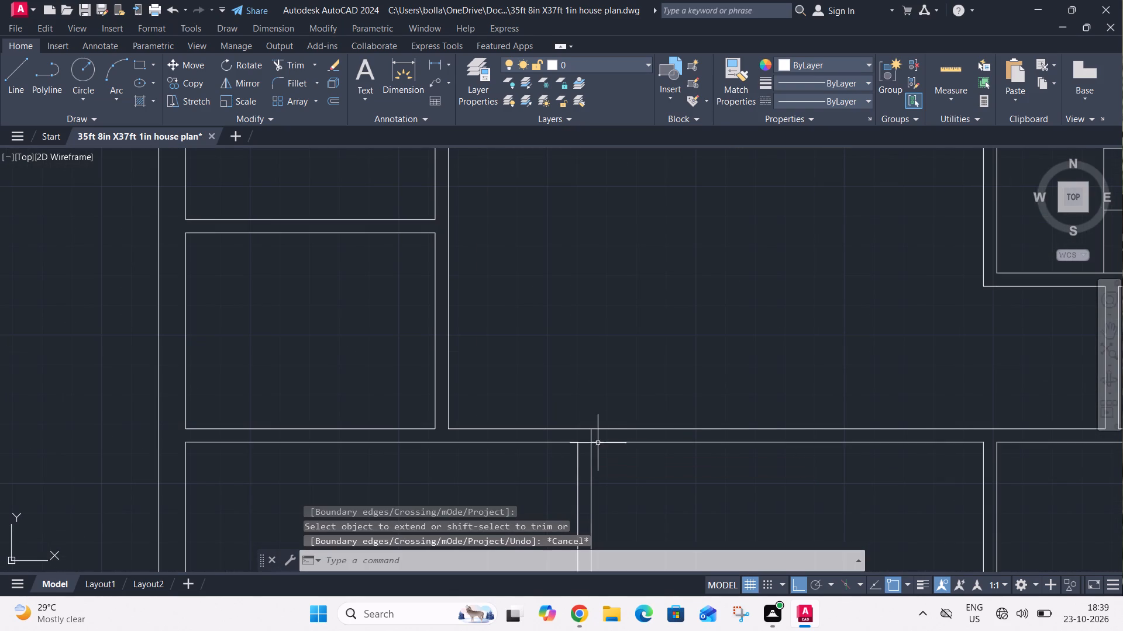
Offset the extended jamb line 3' to the right, into the lower-middle room.
{"action": "type", "text": "o"}
{"action": "key", "text": "space"}
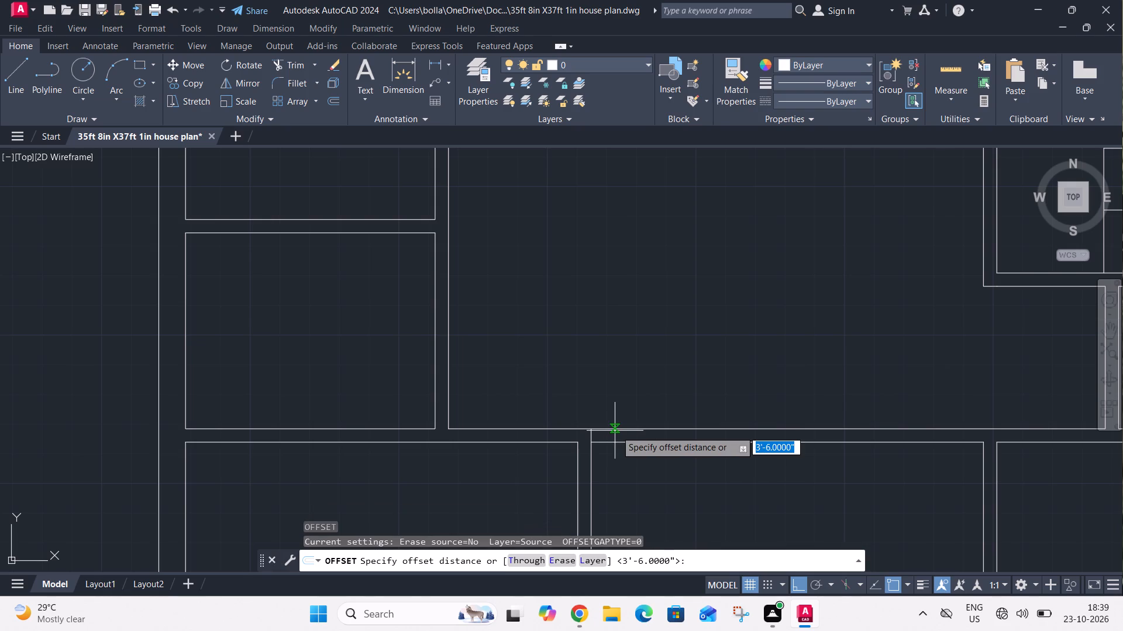
{"action": "type", "text": "3'"}
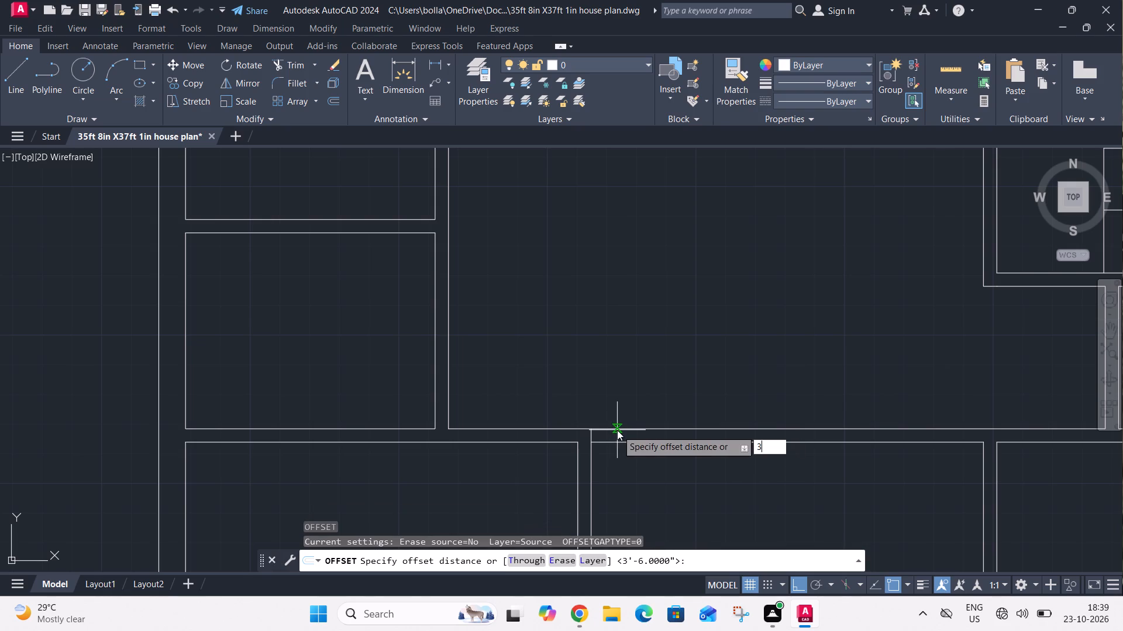
{"action": "key", "text": "Return"}
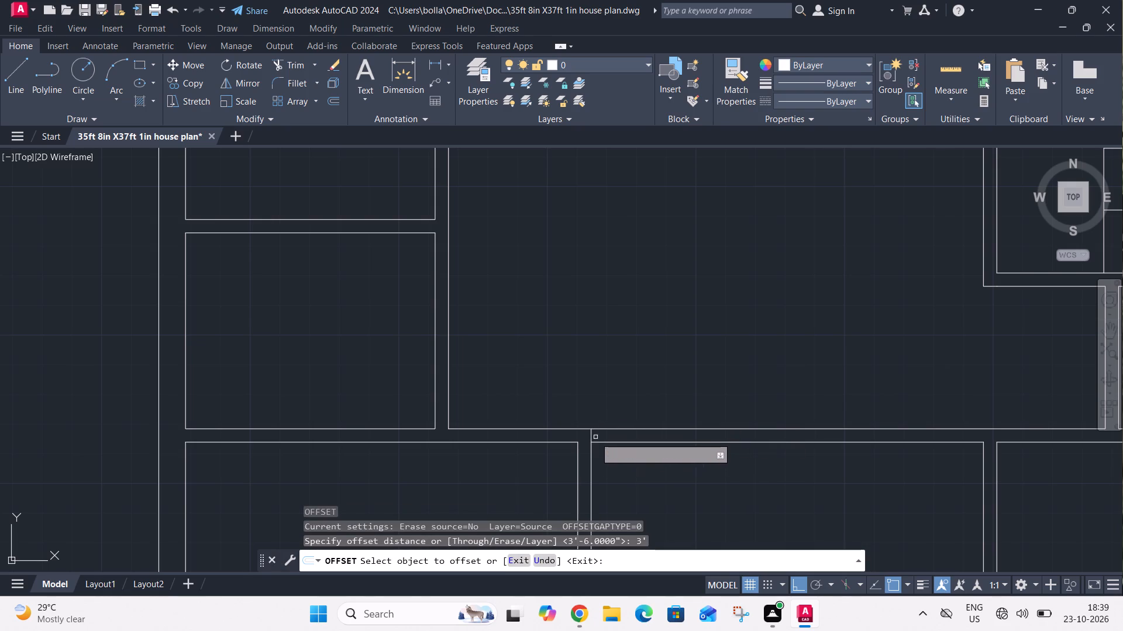
{"action": "left_click", "coordinate": [591, 437]}
{"action": "left_click", "coordinate": [643, 443]}
{"action": "key", "text": "Escape"}
Trim the offset line below the partition and the partition lines between the jambs to open the lower-middle room's doorway.
{"action": "type", "text": "tr"}
{"action": "key", "text": "space"}
{"action": "left_click", "coordinate": [702, 484]}
{"action": "left_click", "coordinate": [691, 490]}
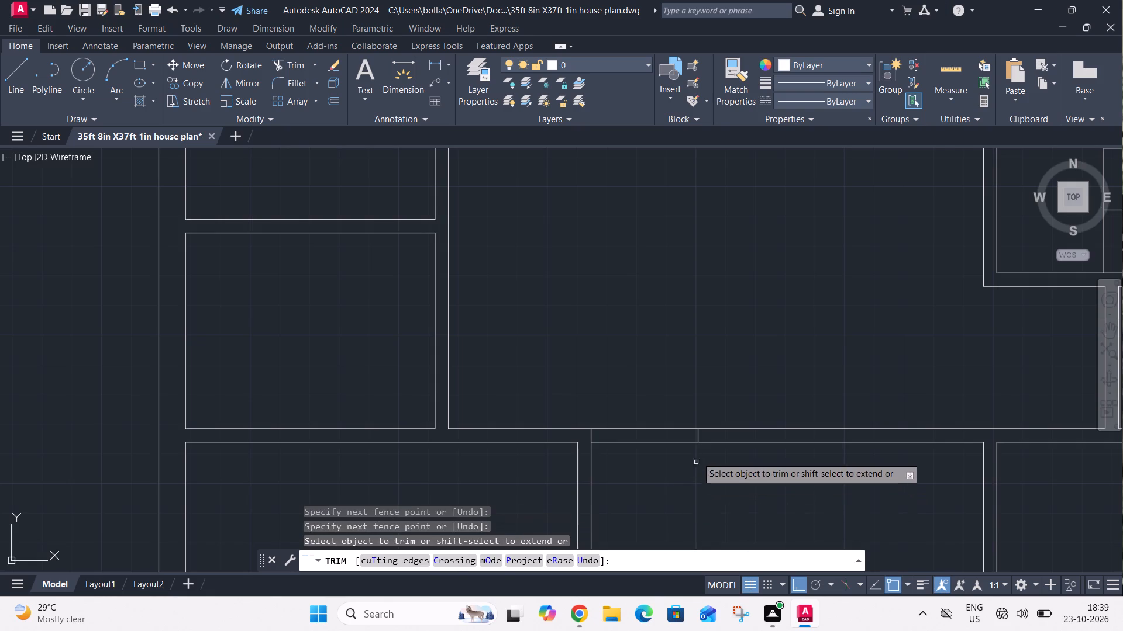
{"action": "scroll", "coordinate": [715, 411], "scroll_direction": "down", "scroll_amount": 3}
{"action": "scroll", "coordinate": [705, 484], "scroll_direction": "up", "scroll_amount": 2}
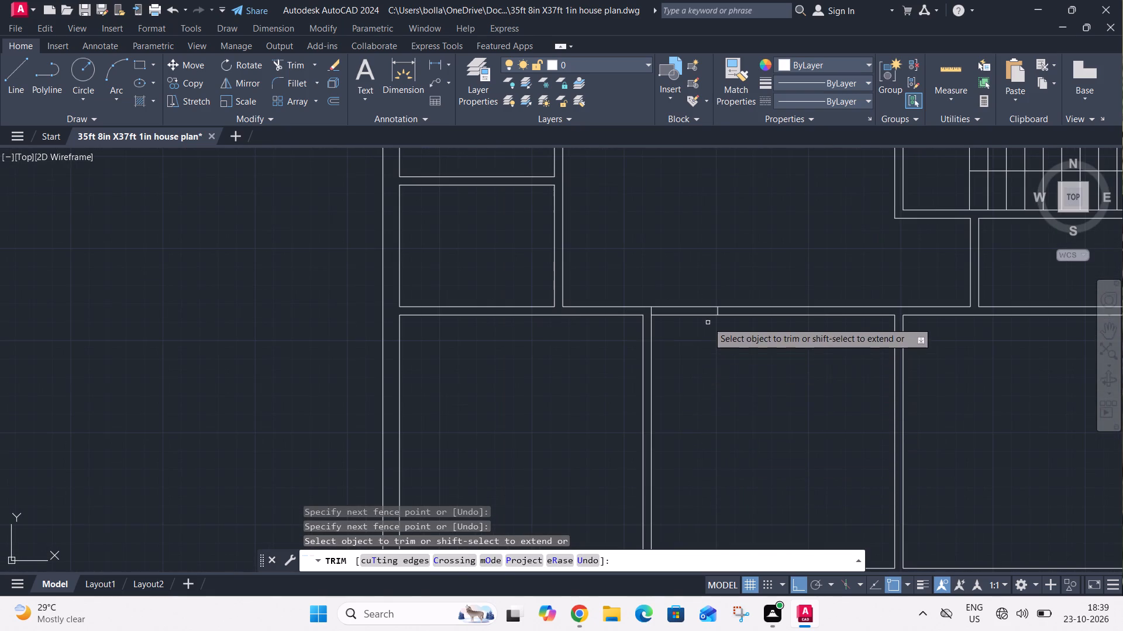
{"action": "left_click", "coordinate": [687, 328]}
{"action": "left_click", "coordinate": [688, 271]}
{"action": "scroll", "coordinate": [694, 339], "scroll_direction": "up", "scroll_amount": 1}
{"action": "middle_click_drag", "start_coordinate": [694, 339], "coordinate": [589, 484]}
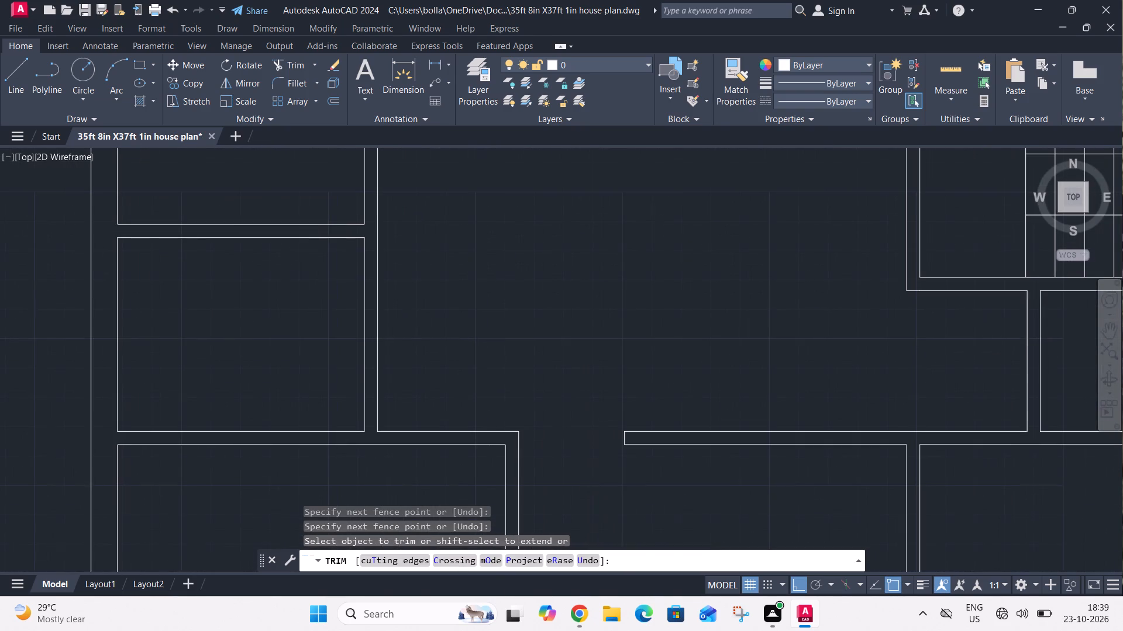
{"action": "key", "text": "Escape"}
Draw short jamb lines across the long horizontal partition at the left corners of the lower-right room and the small room below the stairs.
{"action": "key", "text": "l"}
{"action": "key", "text": "space"}
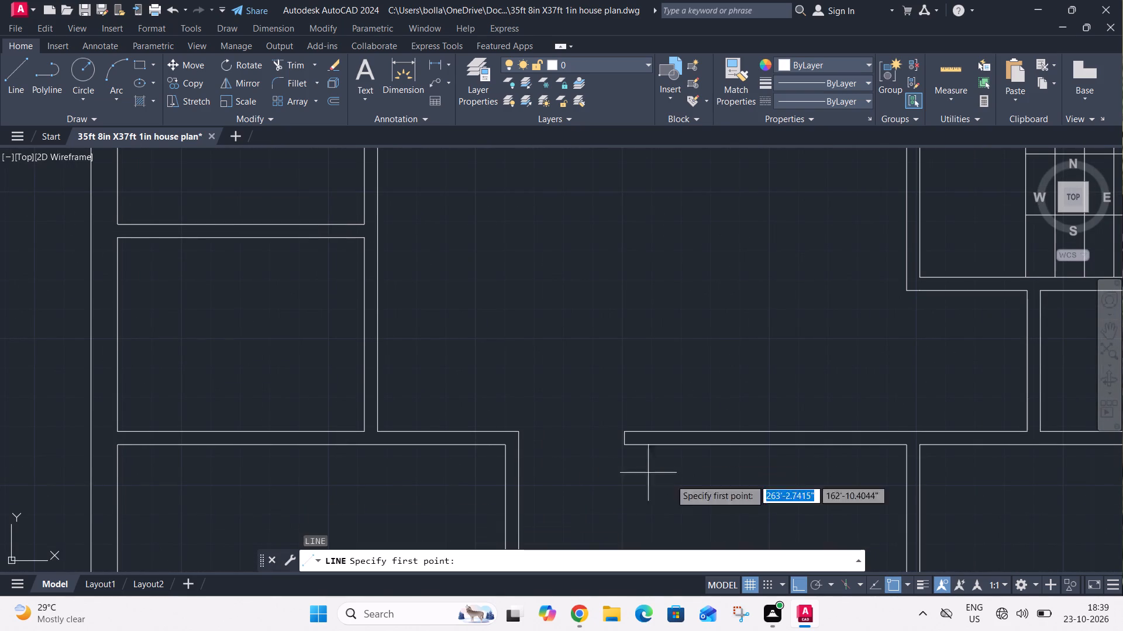
{"action": "middle_click_drag", "start_coordinate": [951, 464], "coordinate": [697, 515]}
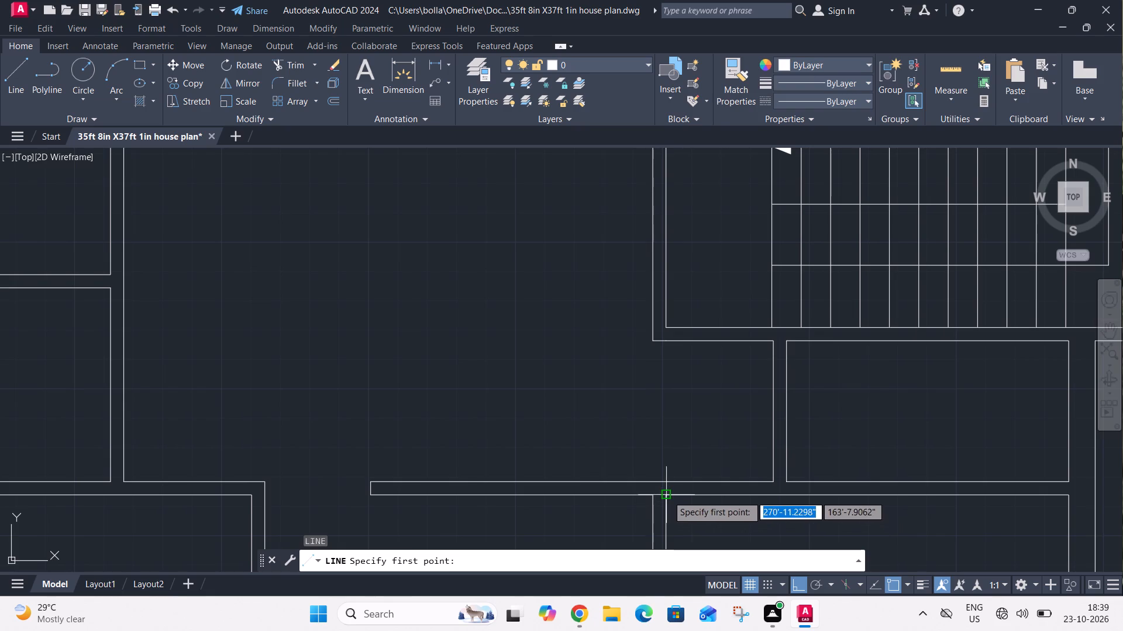
{"action": "left_click", "coordinate": [667, 495]}
{"action": "left_click", "coordinate": [664, 478]}
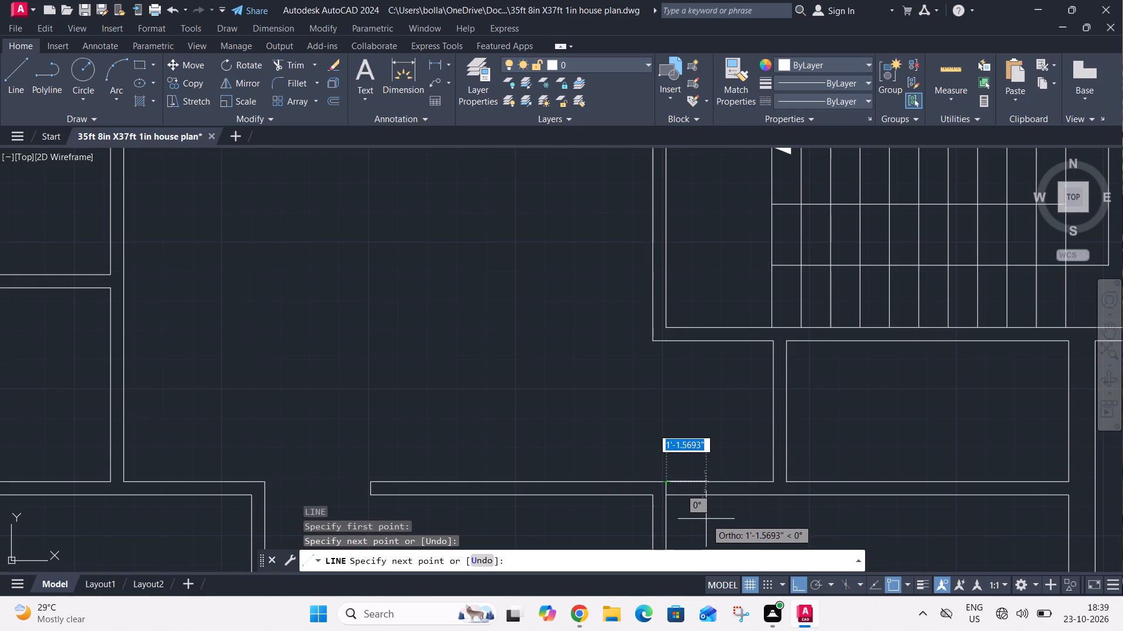
{"action": "key", "text": "Escape"}
{"action": "key", "text": "v"}
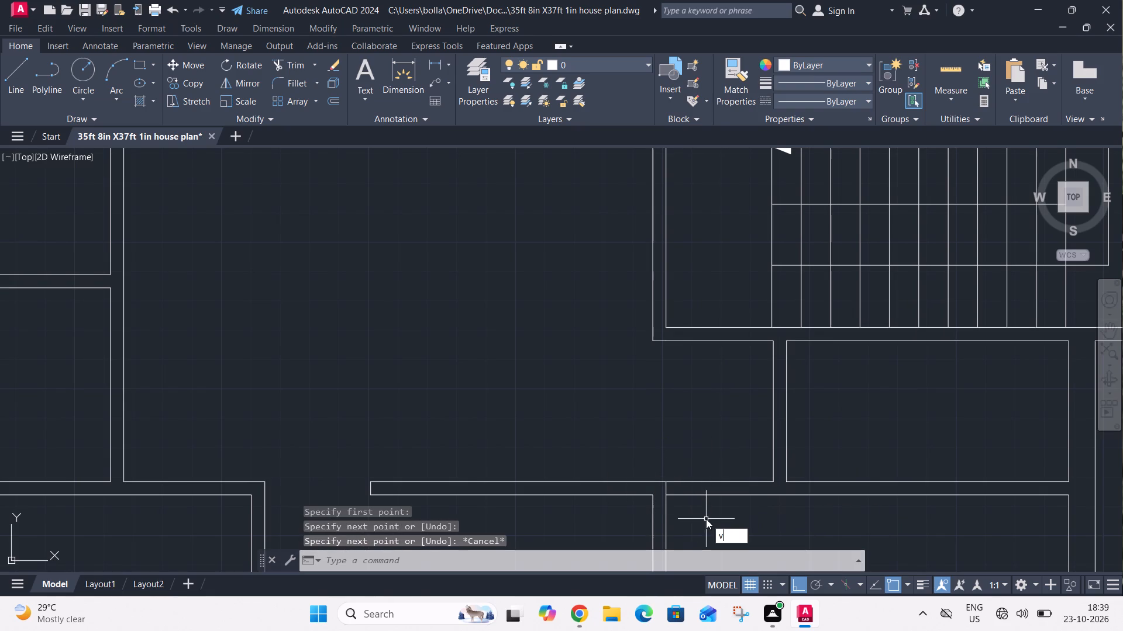
{"action": "key", "text": "Escape"}
{"action": "key", "text": "space"}
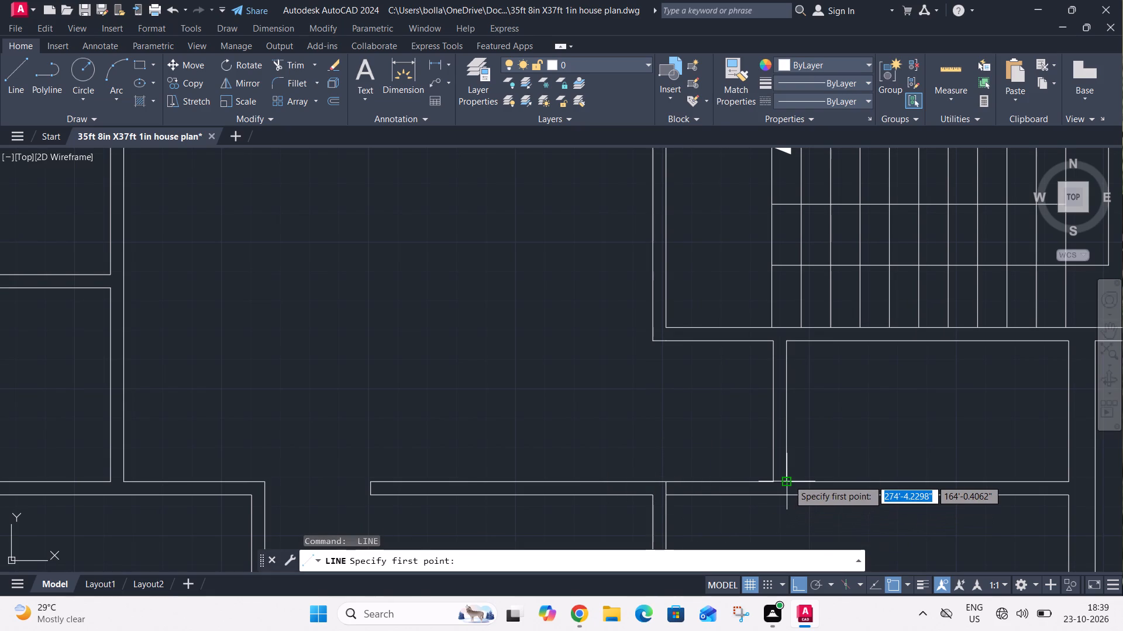
{"action": "left_click", "coordinate": [788, 480]}
{"action": "left_click", "coordinate": [786, 494]}
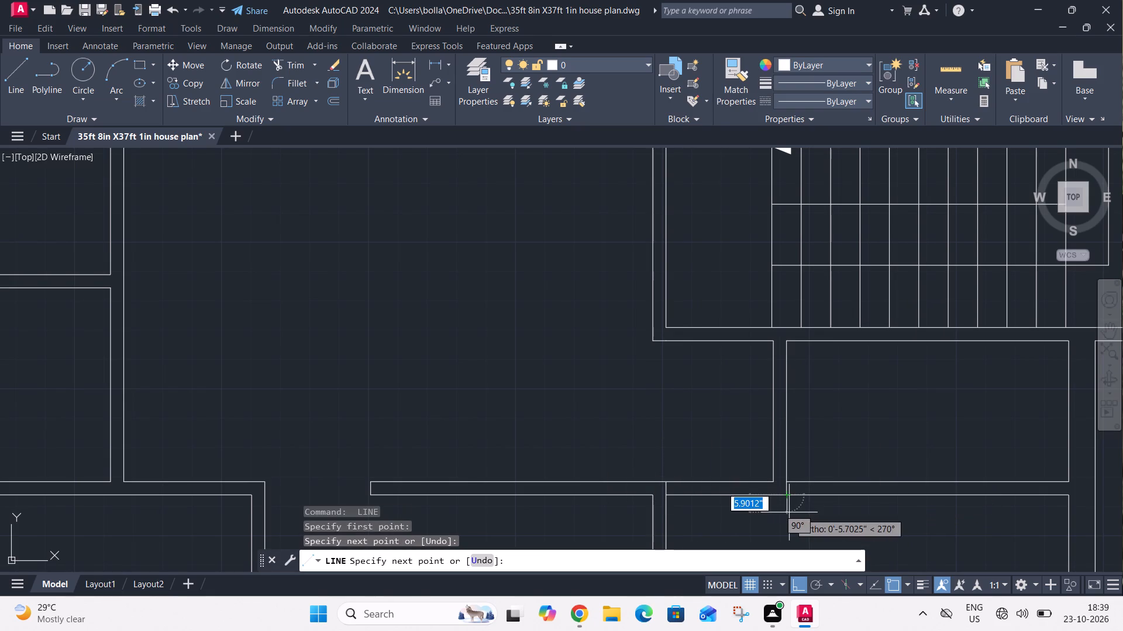
{"action": "key", "text": "Escape"}
Draw a short line across the staircase room's left partition, level with the dividing line between the stair flights.
{"action": "key", "text": "space"}
{"action": "scroll", "coordinate": [780, 518], "scroll_direction": "down", "scroll_amount": 3}
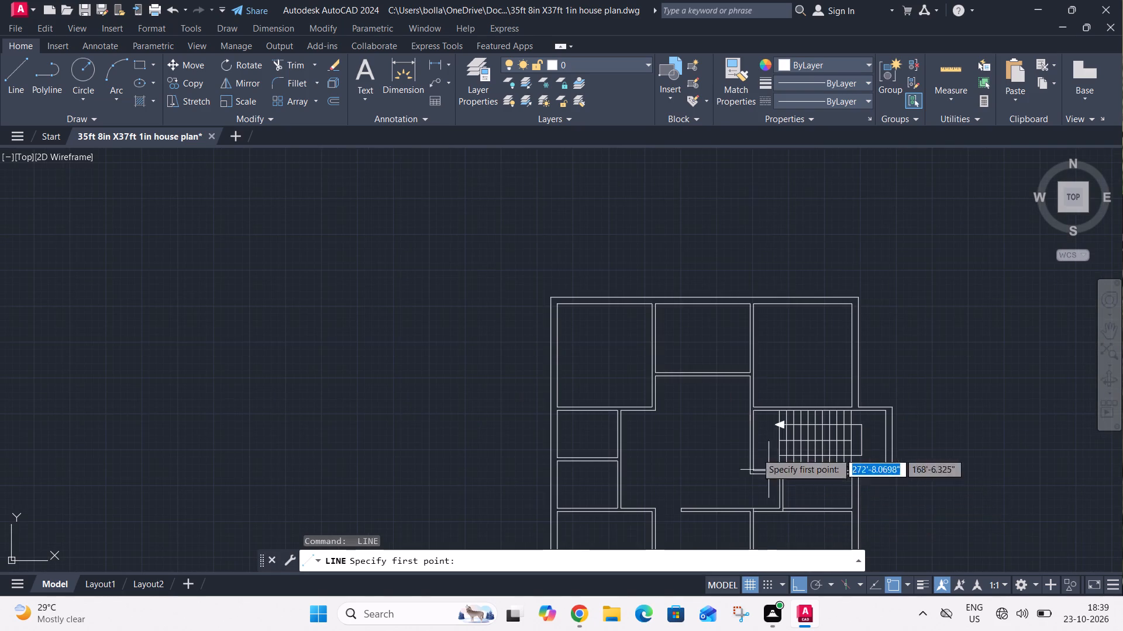
{"action": "scroll", "coordinate": [752, 437], "scroll_direction": "up", "scroll_amount": 3}
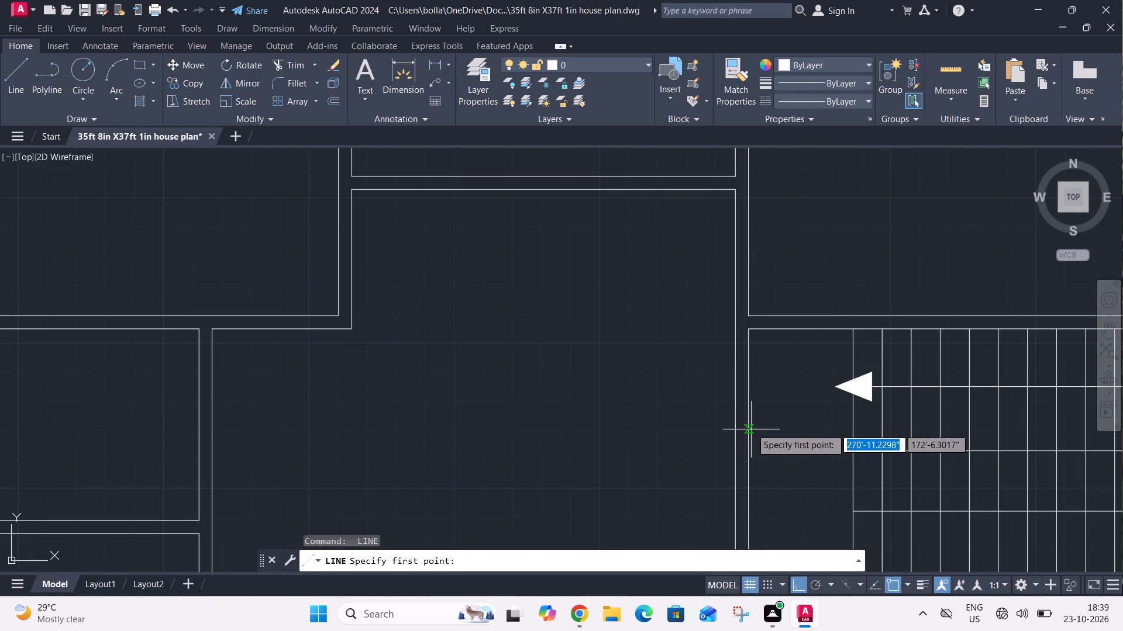
{"action": "left_click", "coordinate": [751, 453]}
{"action": "left_click", "coordinate": [733, 456]}
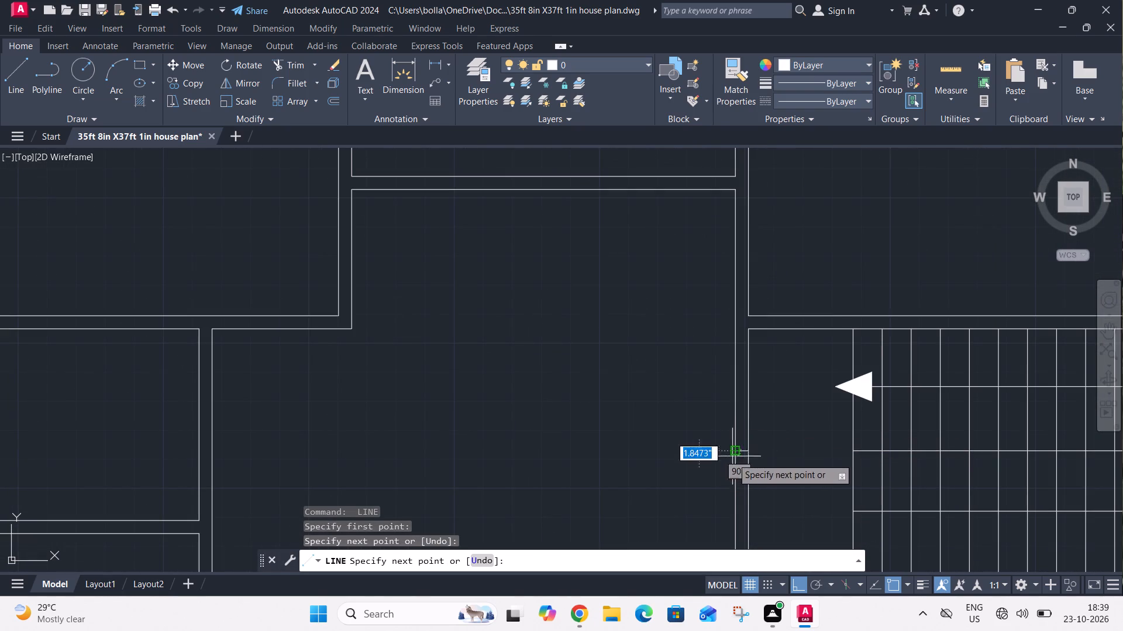
{"action": "key", "text": "Escape"}
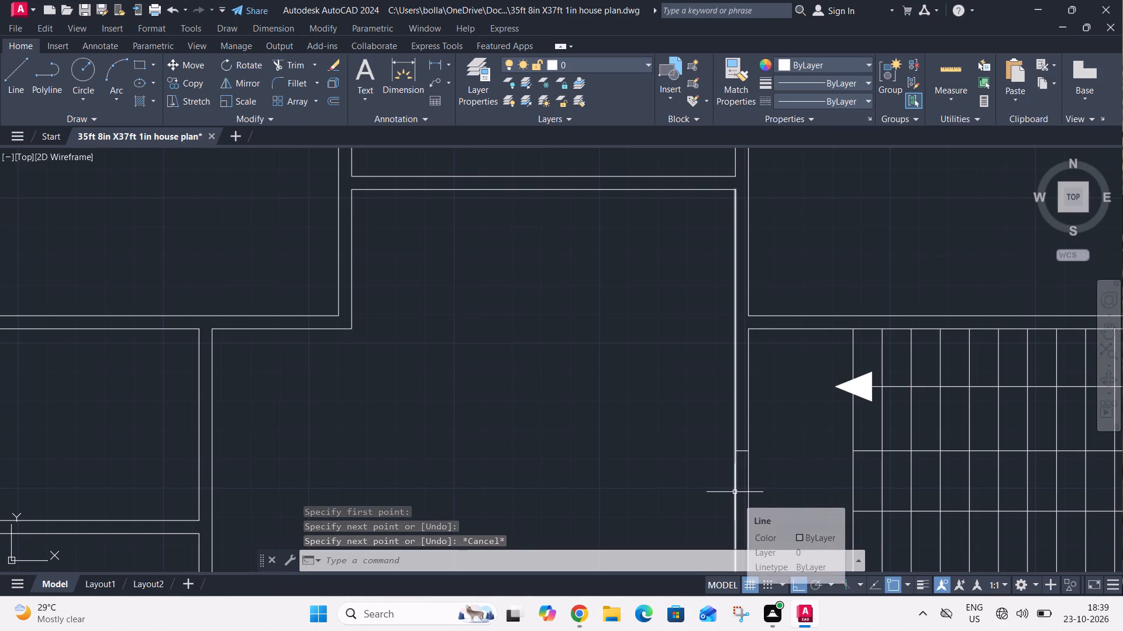
Draw a short vertical line across the long horizontal partition at the lower-left room's upper-right inner corner.
{"action": "key", "text": "Escape"}
{"action": "key", "text": "space"}
{"action": "scroll", "coordinate": [748, 474], "scroll_direction": "down", "scroll_amount": 3}
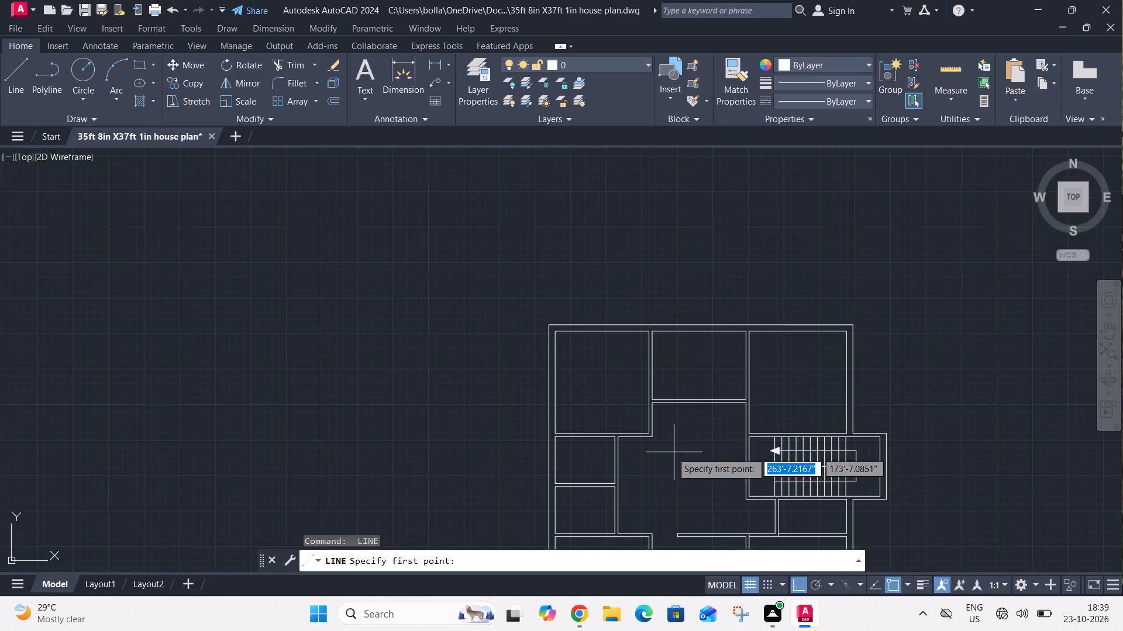
{"action": "scroll", "coordinate": [677, 434], "scroll_direction": "down", "scroll_amount": 1}
{"action": "scroll", "coordinate": [657, 494], "scroll_direction": "up", "scroll_amount": 4}
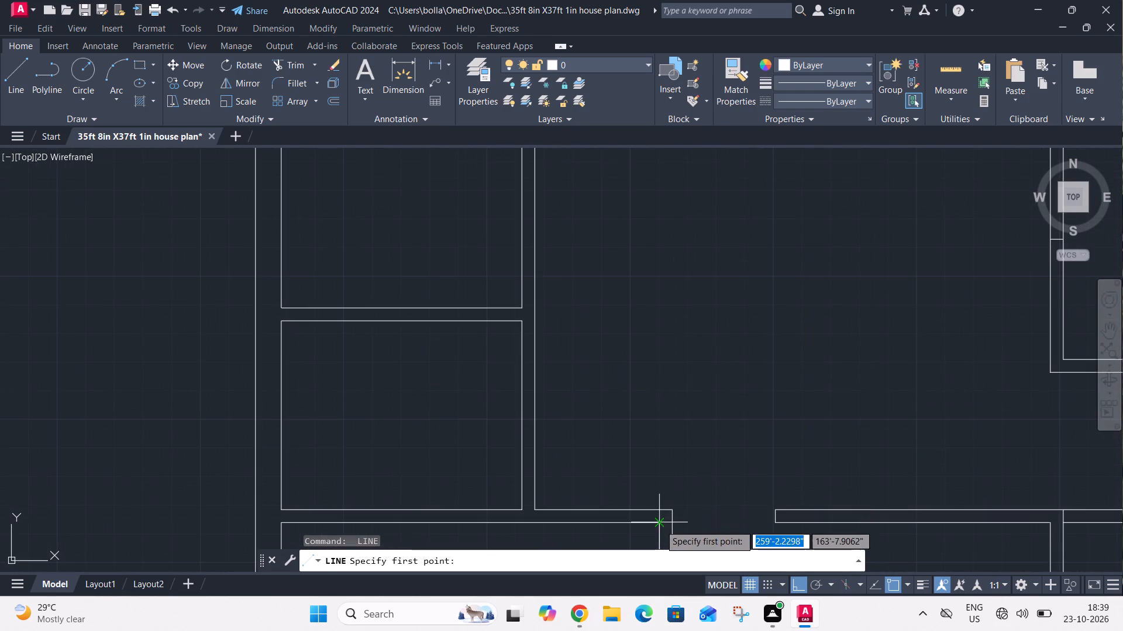
{"action": "left_click", "coordinate": [660, 525]}
{"action": "left_click", "coordinate": [660, 507]}
{"action": "key", "text": "Escape"}
Draw a short line across the bottom exterior wall at the midpoint of the lower-left room's inner wall edge.
{"action": "key", "text": "space"}
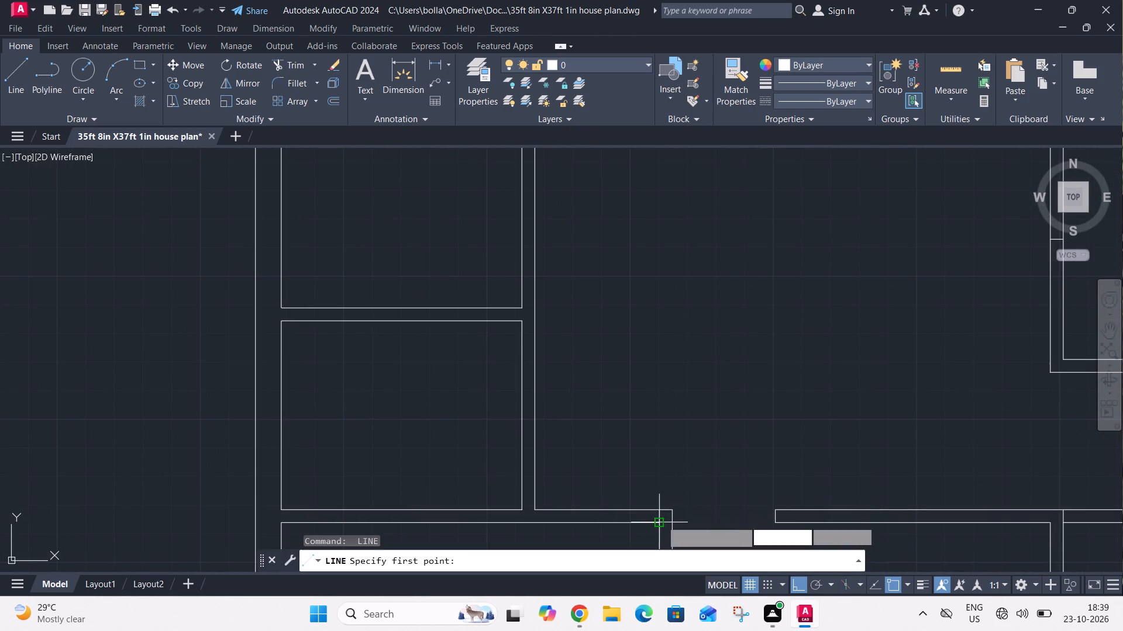
{"action": "scroll", "coordinate": [677, 482], "scroll_direction": "down", "scroll_amount": 3}
{"action": "middle_click_drag", "start_coordinate": [679, 494], "coordinate": [724, 326]}
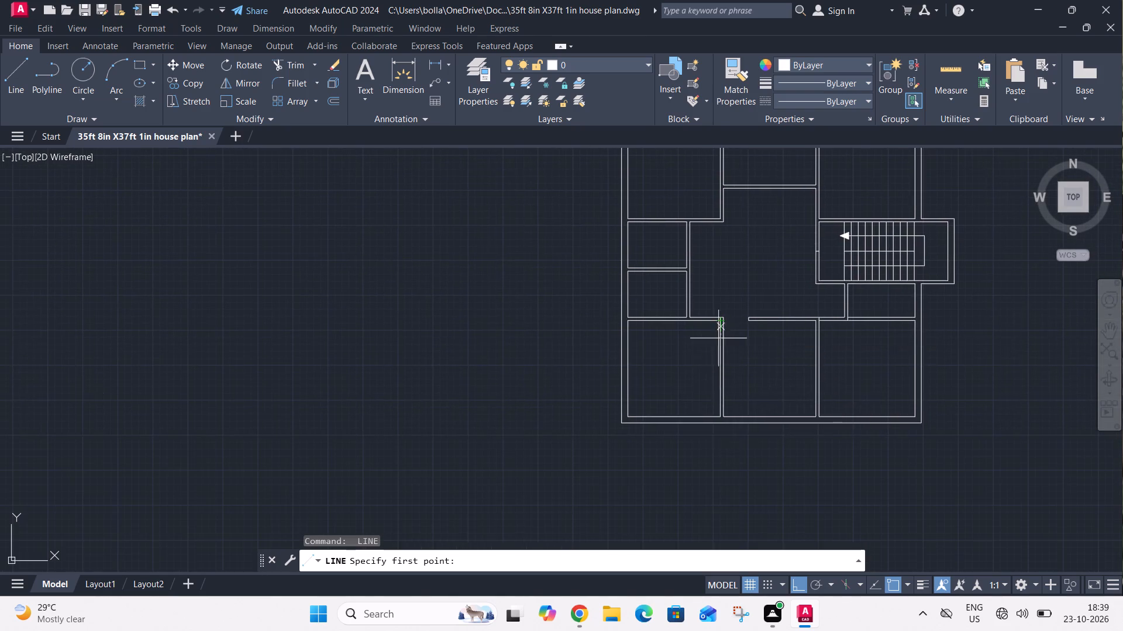
{"action": "scroll", "coordinate": [667, 417], "scroll_direction": "up", "scroll_amount": 4}
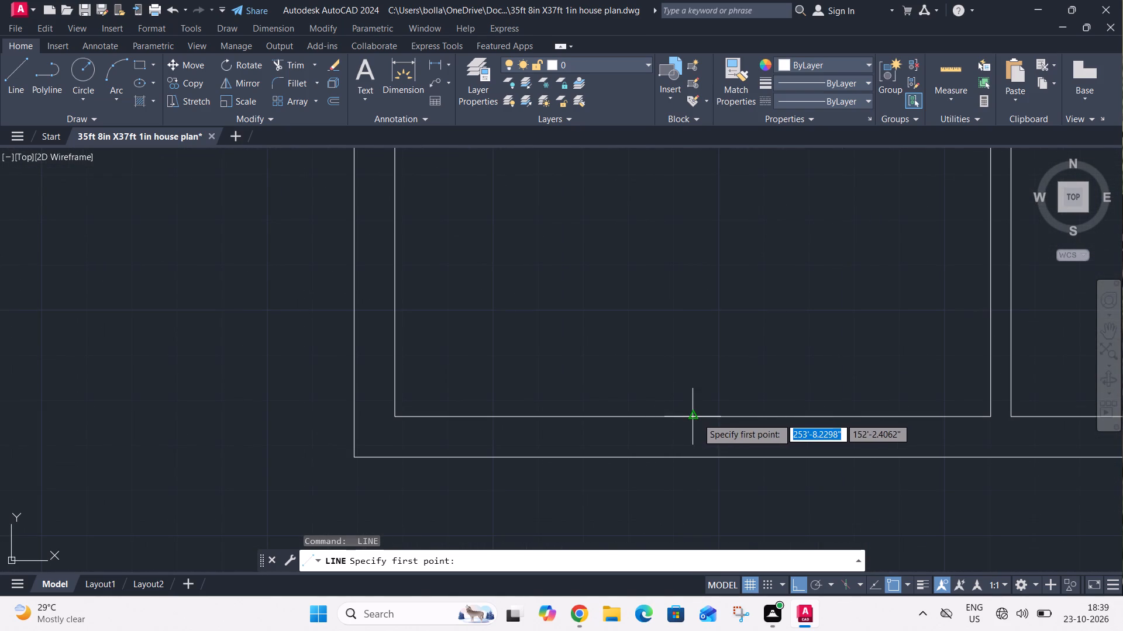
{"action": "left_click", "coordinate": [697, 418]}
{"action": "left_click", "coordinate": [695, 456]}
{"action": "key", "text": "Escape"}
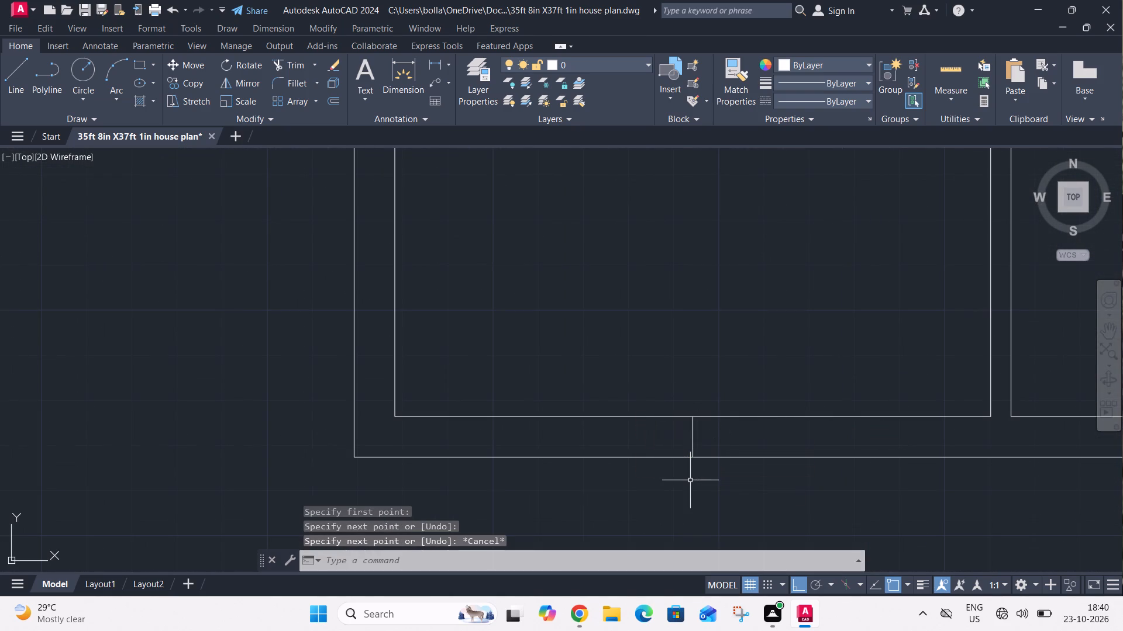
Draw a 9" vertical line across the bottom exterior wall at the lower-middle room's lower-left inner corner.
{"action": "type", "text": "l"}
{"action": "key", "text": "space"}
{"action": "scroll", "coordinate": [697, 493], "scroll_direction": "down", "scroll_amount": 3}
{"action": "middle_click_drag", "start_coordinate": [779, 497], "coordinate": [663, 490]}
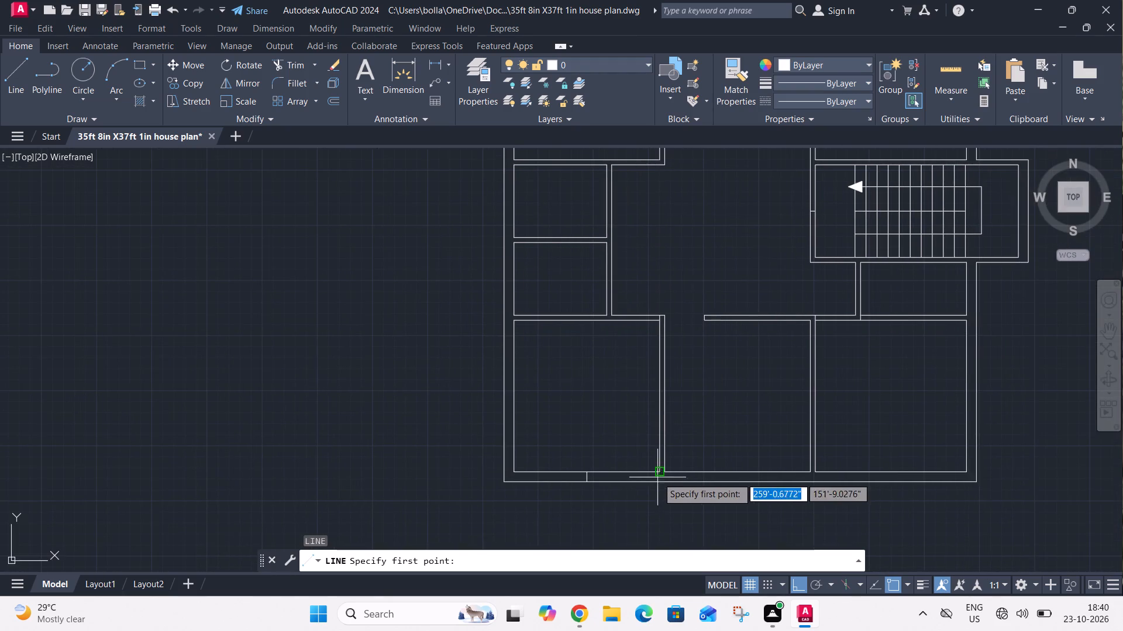
{"action": "scroll", "coordinate": [660, 471], "scroll_direction": "up", "scroll_amount": 3}
{"action": "left_click", "coordinate": [671, 478]}
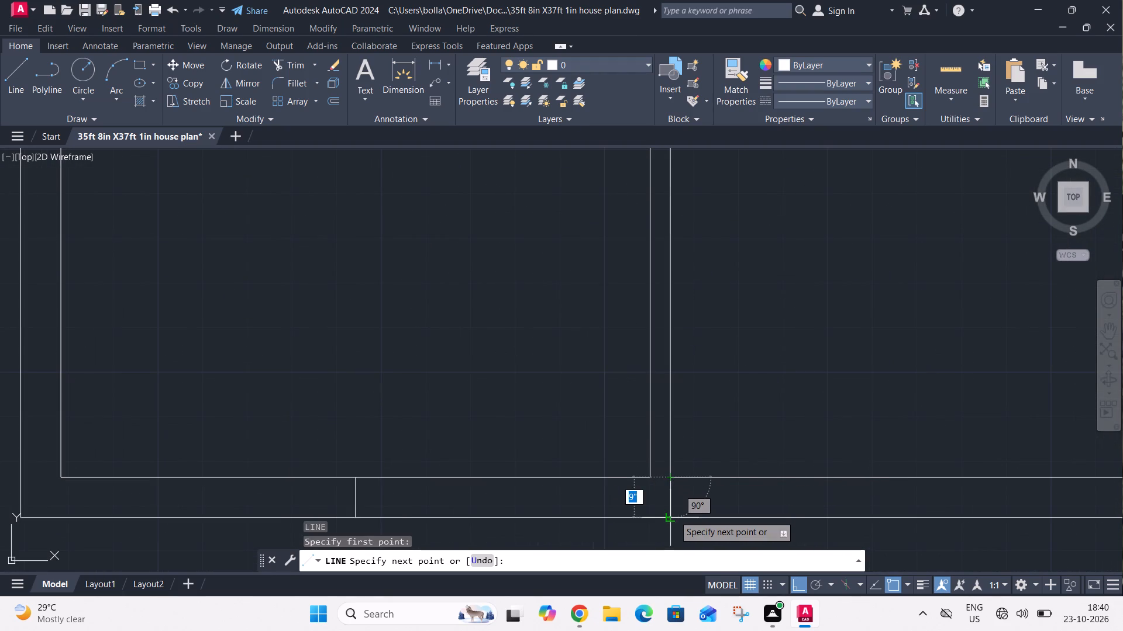
{"action": "left_click", "coordinate": [674, 515]}
{"action": "key", "text": "Escape"}
Draw a short line across the bottom exterior wall at the midpoint of the lower-right room's inner wall edge.
{"action": "scroll", "coordinate": [674, 515], "scroll_direction": "down", "scroll_amount": 1}
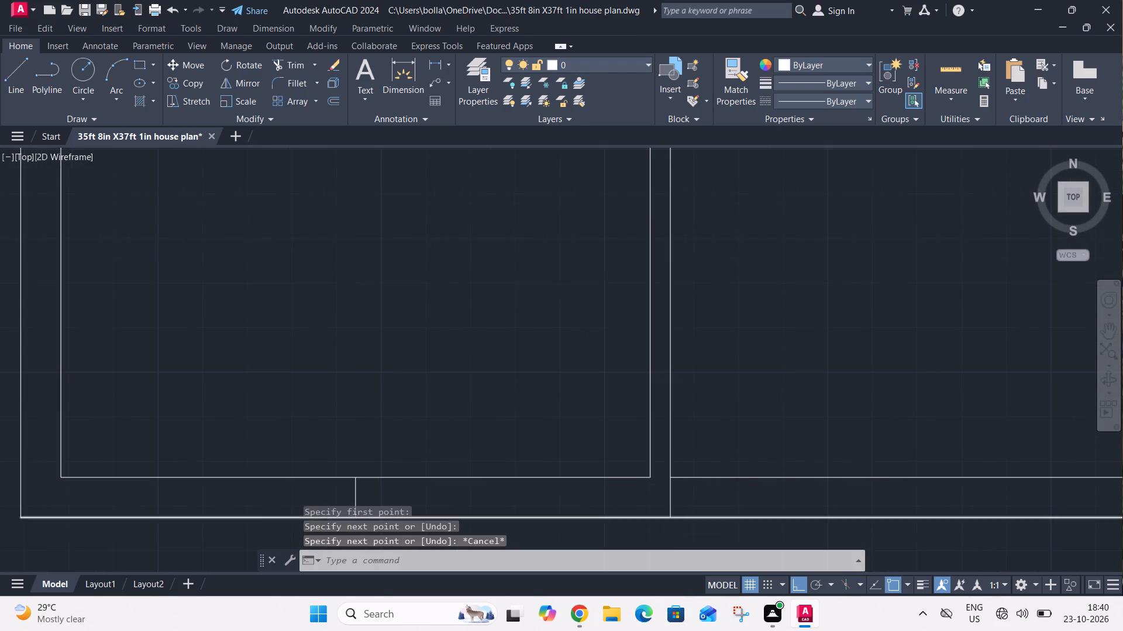
{"action": "scroll", "coordinate": [674, 515], "scroll_direction": "down", "scroll_amount": 1}
{"action": "key", "text": "space"}
{"action": "scroll", "coordinate": [674, 514], "scroll_direction": "down", "scroll_amount": 2}
{"action": "middle_click_drag", "start_coordinate": [800, 511], "coordinate": [637, 500]}
{"action": "scroll", "coordinate": [645, 494], "scroll_direction": "up", "scroll_amount": 2}
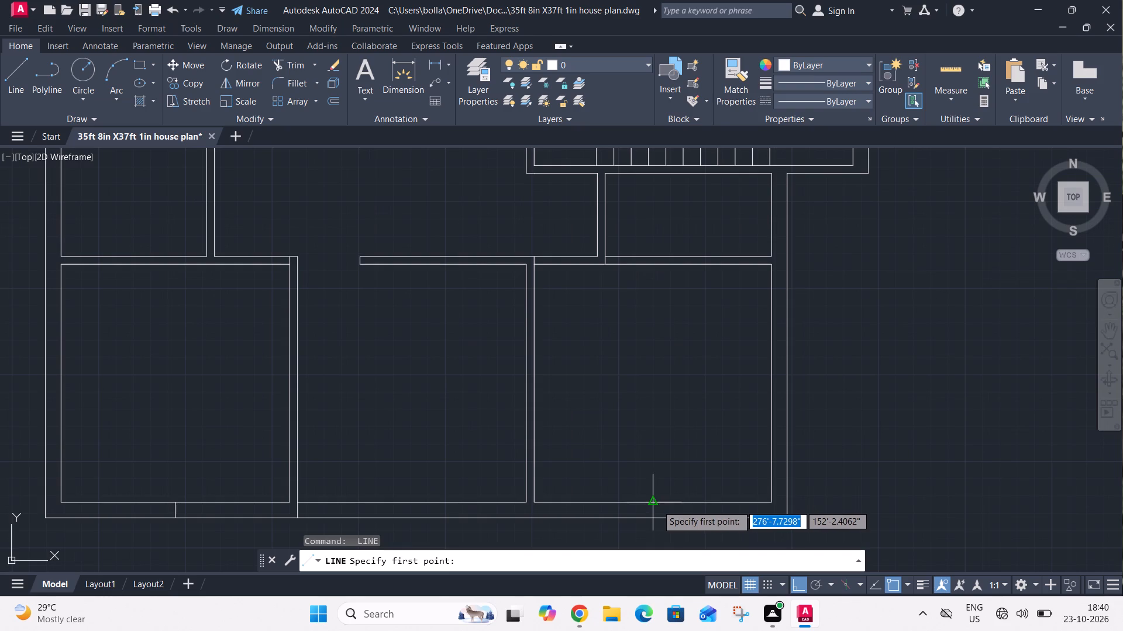
{"action": "left_click", "coordinate": [655, 502]}
{"action": "left_click", "coordinate": [654, 519]}
{"action": "key", "text": "Escape"}
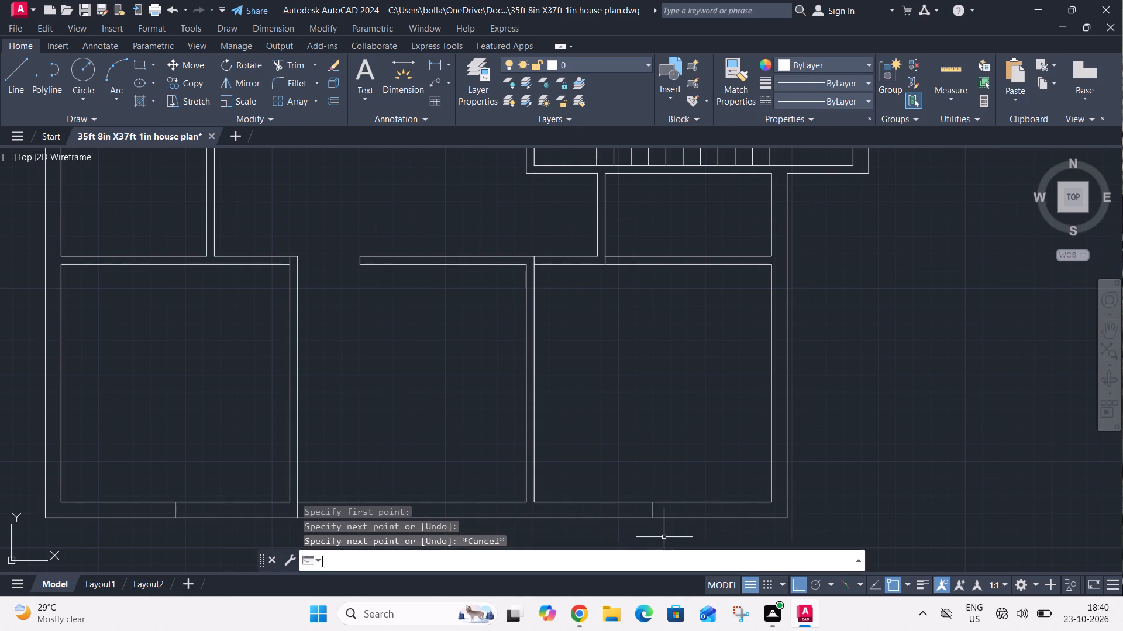
Draw a short horizontal line across the right partition of the lower small left-side room at its lower-right corner.
{"action": "key", "text": "space"}
{"action": "scroll", "coordinate": [664, 537], "scroll_direction": "down", "scroll_amount": 4}
{"action": "scroll", "coordinate": [587, 470], "scroll_direction": "up", "scroll_amount": 2}
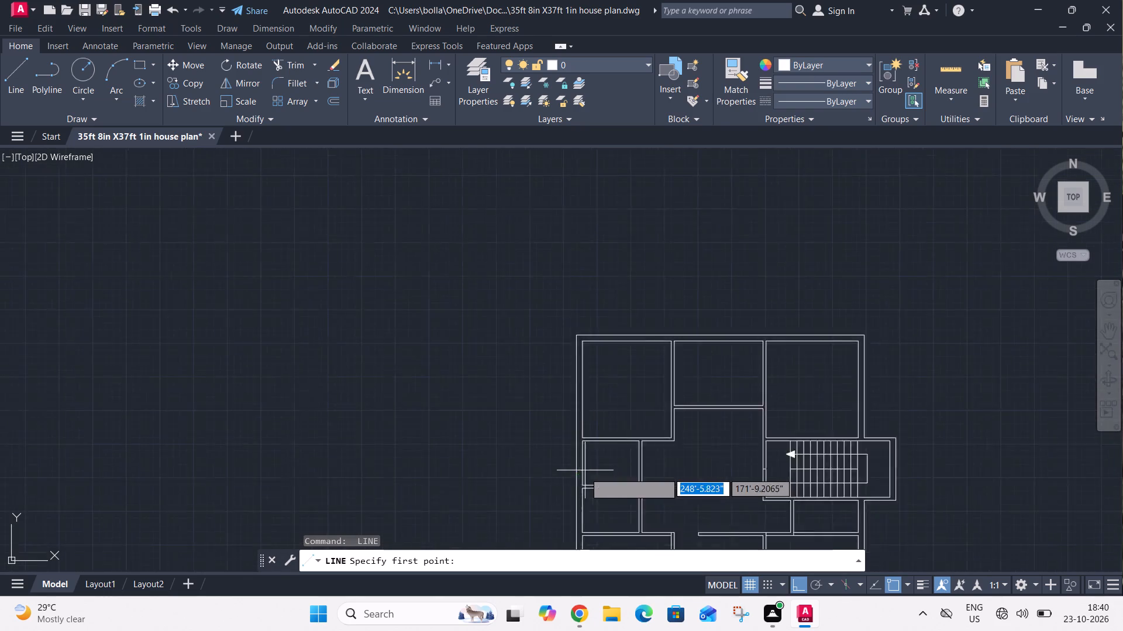
{"action": "scroll", "coordinate": [584, 472], "scroll_direction": "up", "scroll_amount": 1}
{"action": "middle_click_drag", "start_coordinate": [600, 486], "coordinate": [660, 354]}
{"action": "scroll", "coordinate": [660, 354], "scroll_direction": "up", "scroll_amount": 1}
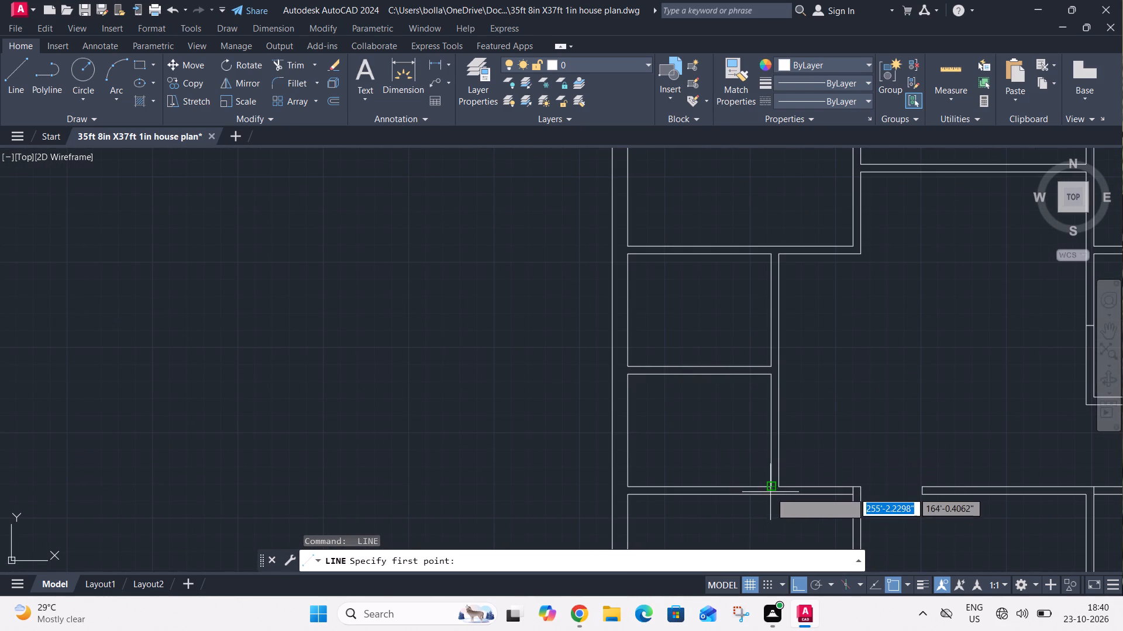
{"action": "left_click", "coordinate": [770, 487]}
{"action": "left_click", "coordinate": [780, 484]}
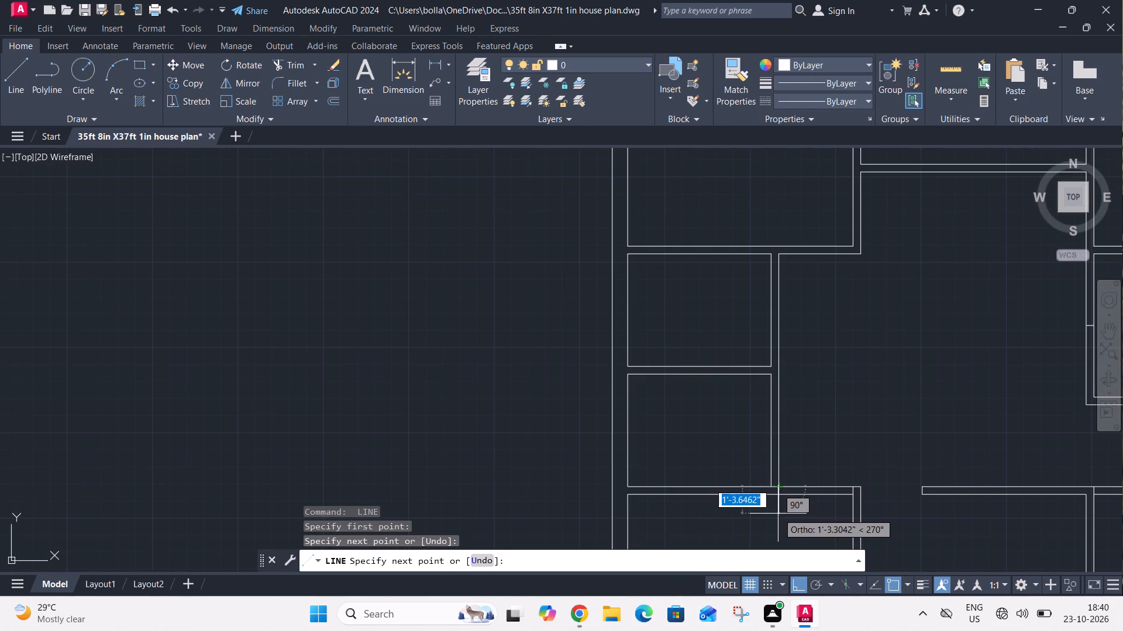
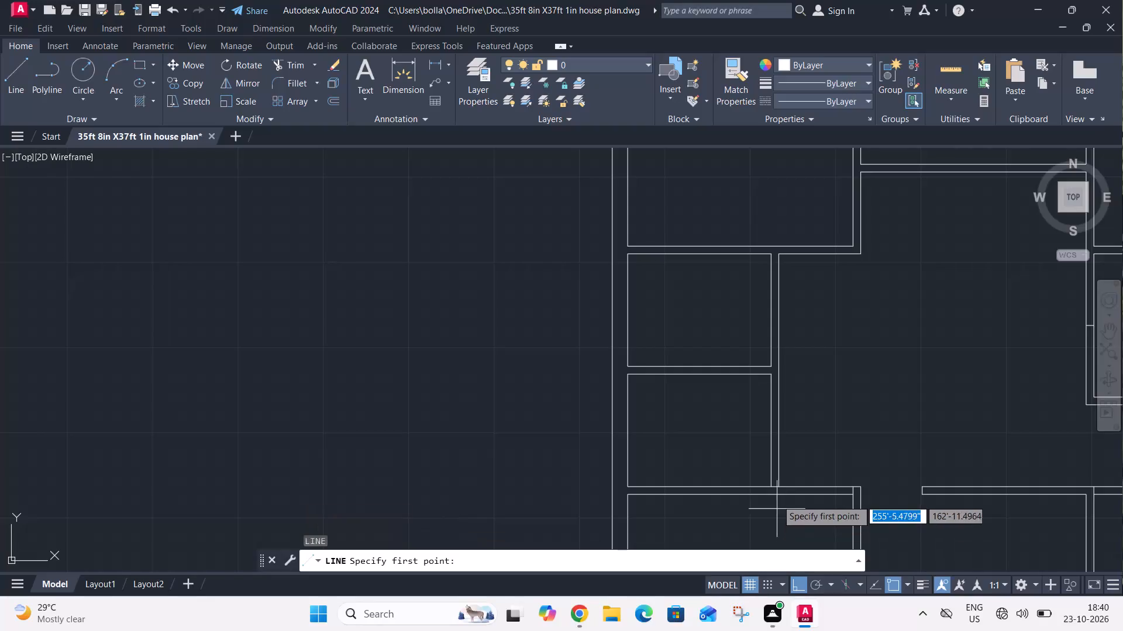
Draw a short vertical line across the partition above the upper small left-side room, starting at that room's upper-right inner corner.
{"action": "scroll", "coordinate": [825, 373], "scroll_direction": "up", "scroll_amount": 1}
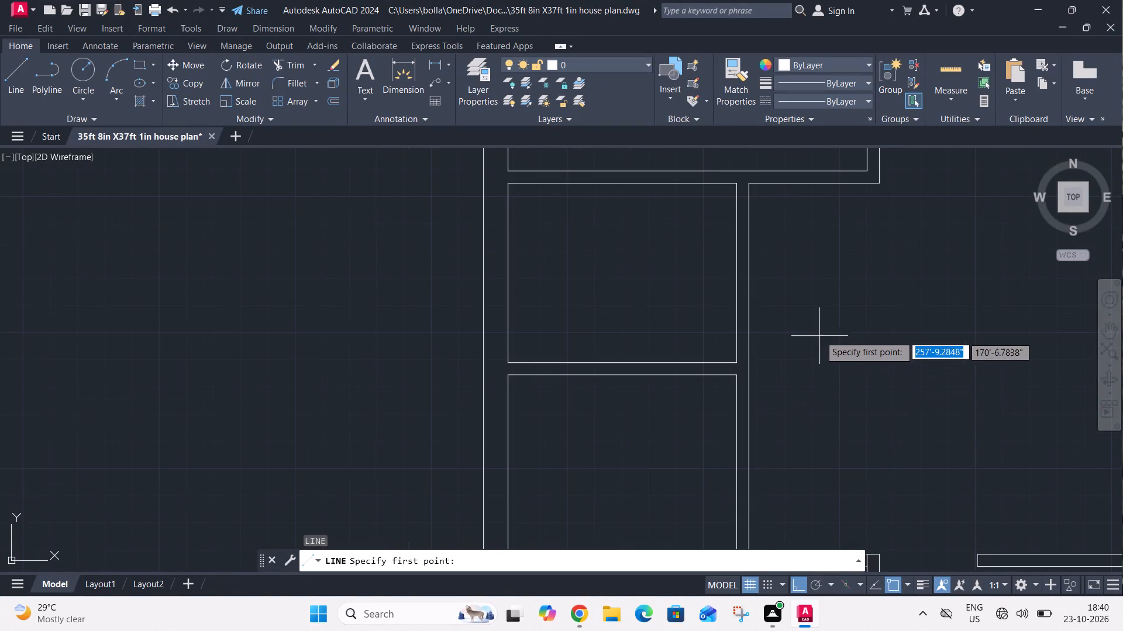
{"action": "scroll", "coordinate": [739, 203], "scroll_direction": "up", "scroll_amount": 1}
{"action": "middle_click_drag", "start_coordinate": [734, 196], "coordinate": [717, 363]}
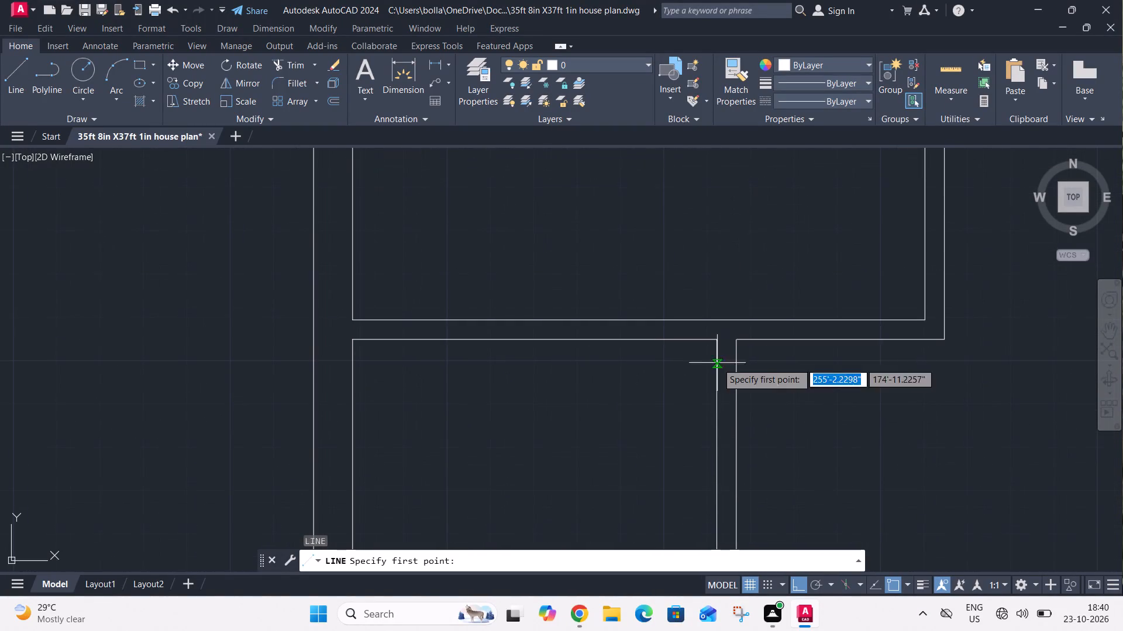
{"action": "left_click", "coordinate": [718, 337]}
{"action": "left_click", "coordinate": [718, 311]}
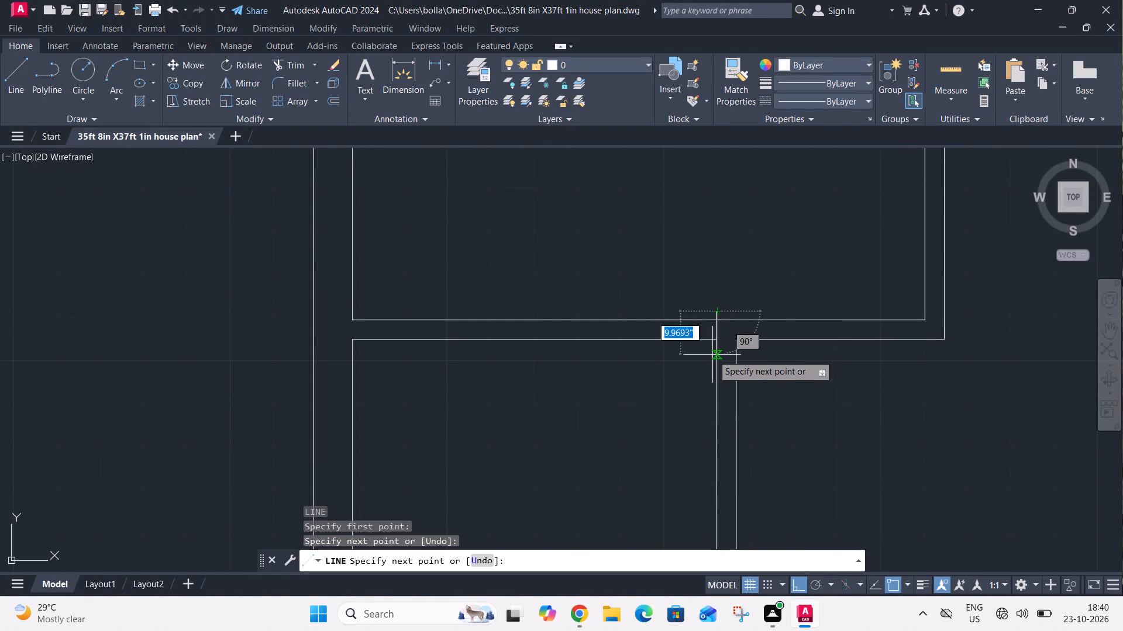
{"action": "key", "text": "Escape"}
Draw a 4.5" vertical line across the bottom partition of the upper-left room at its lower-right inner corner.
{"action": "key", "text": "space"}
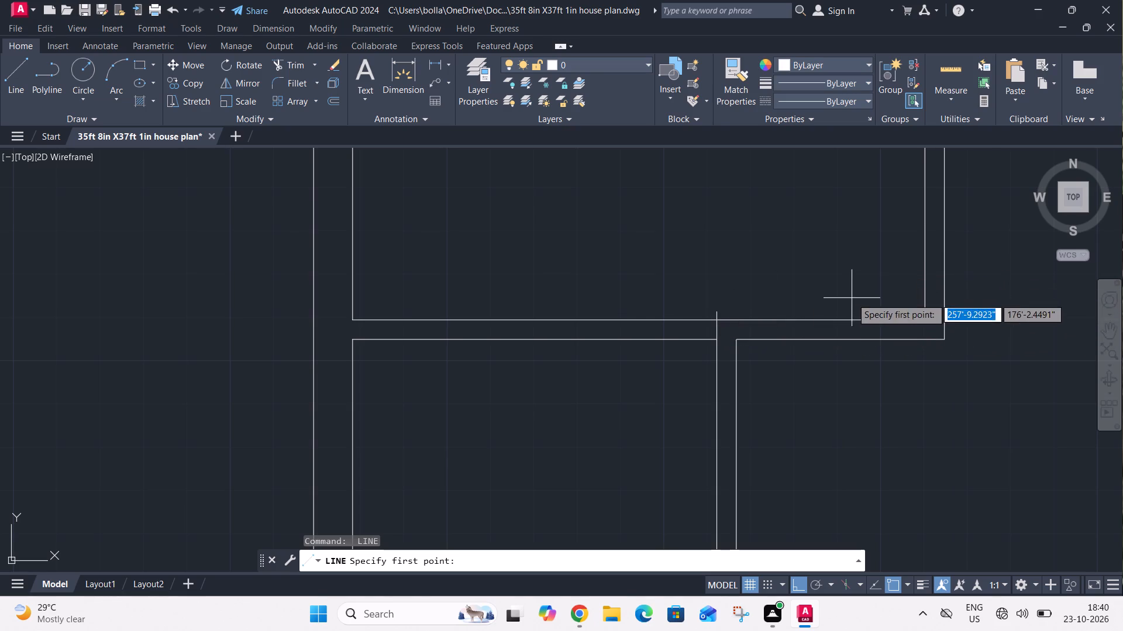
{"action": "left_click_drag", "start_coordinate": [926, 317], "coordinate": [926, 326]}
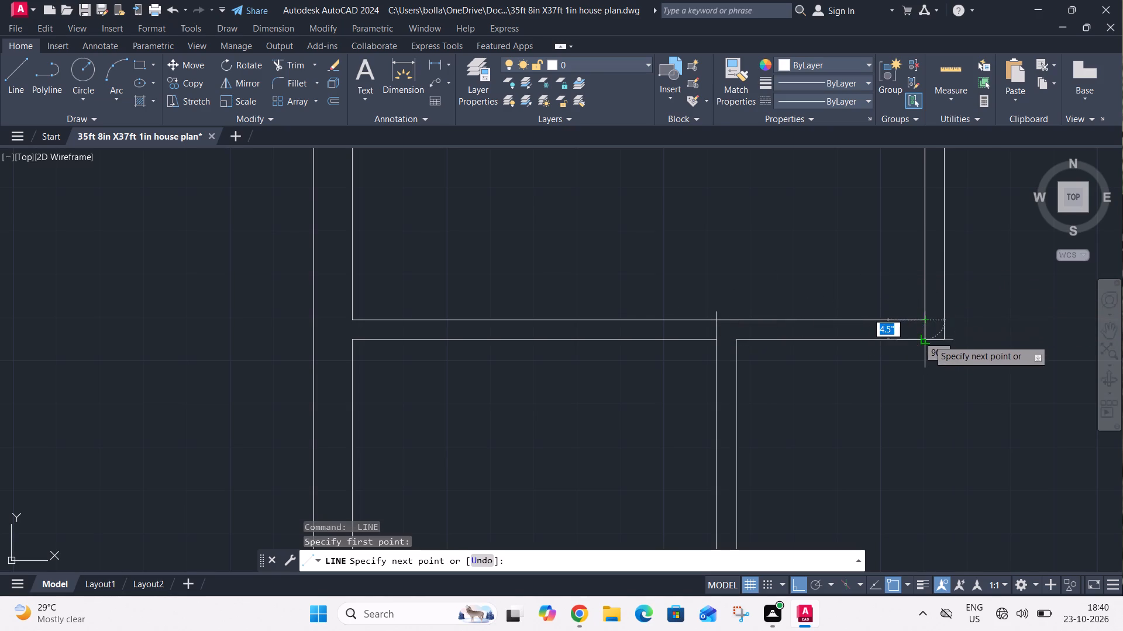
{"action": "left_click", "coordinate": [928, 338]}
{"action": "key", "text": "Escape"}
Draw a 4.5" vertical line across the upper-middle room's bottom partition at the room's lower-left corner.
{"action": "scroll", "coordinate": [901, 419], "scroll_direction": "down", "scroll_amount": 3}
{"action": "middle_click_drag", "start_coordinate": [997, 422], "coordinate": [693, 453]}
{"action": "key", "text": "space"}
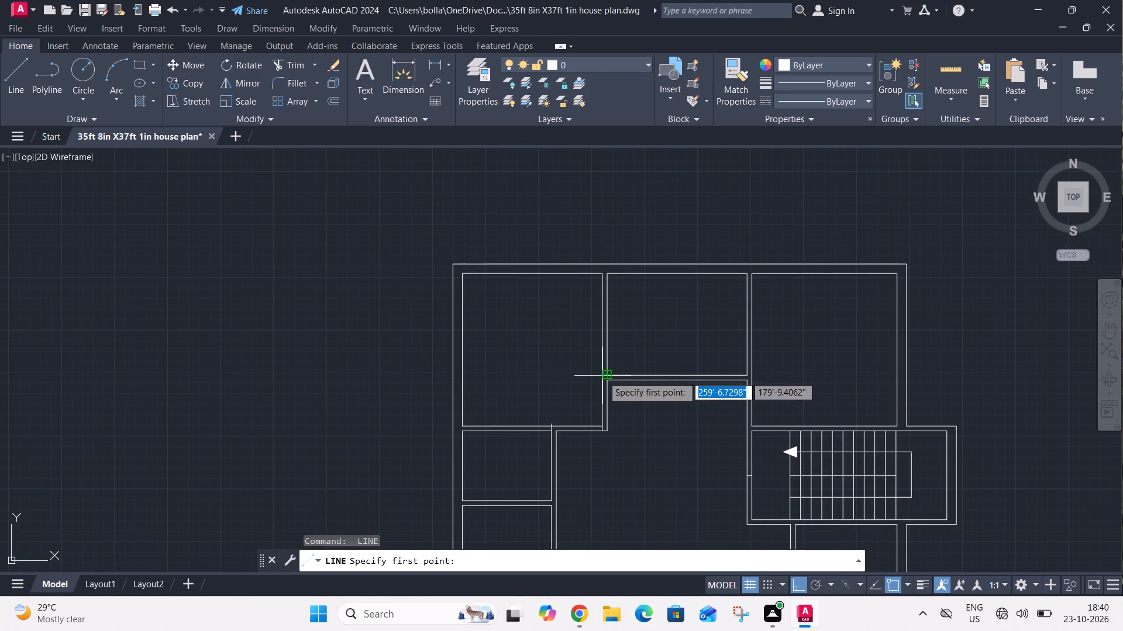
{"action": "scroll", "coordinate": [602, 376], "scroll_direction": "up", "scroll_amount": 3}
{"action": "left_click", "coordinate": [613, 372]}
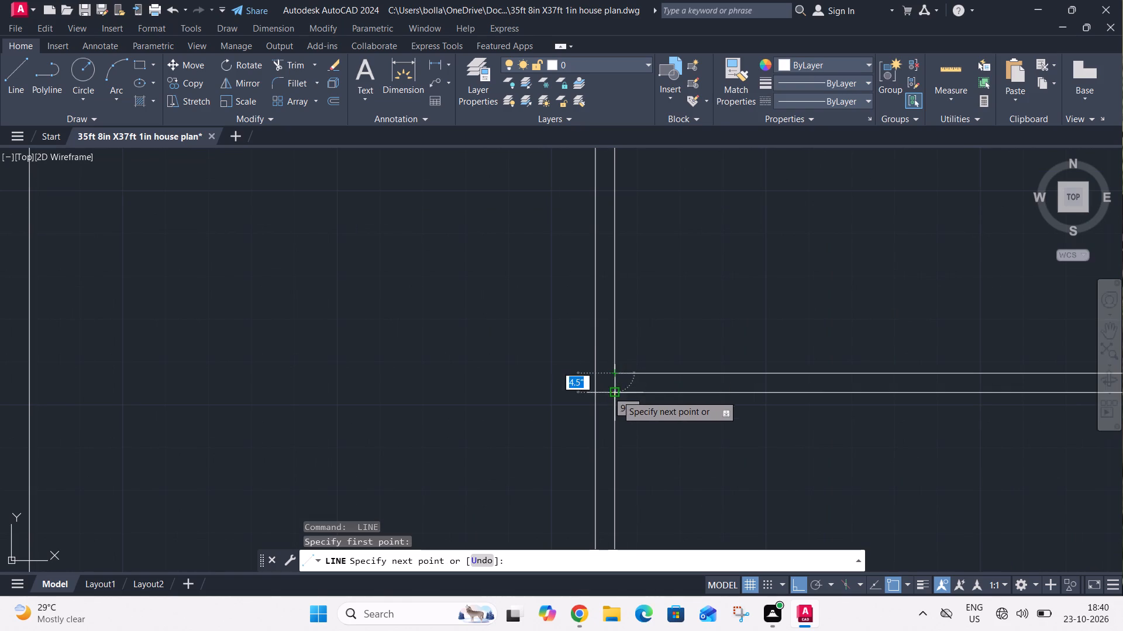
{"action": "left_click", "coordinate": [616, 396]}
{"action": "key", "text": "space"}
Draw a vertical line across the top exterior wall at the upper-middle room's upper-left inner corner.
{"action": "scroll", "coordinate": [633, 428], "scroll_direction": "down", "scroll_amount": 3}
{"action": "middle_click_drag", "start_coordinate": [688, 362], "coordinate": [578, 464]}
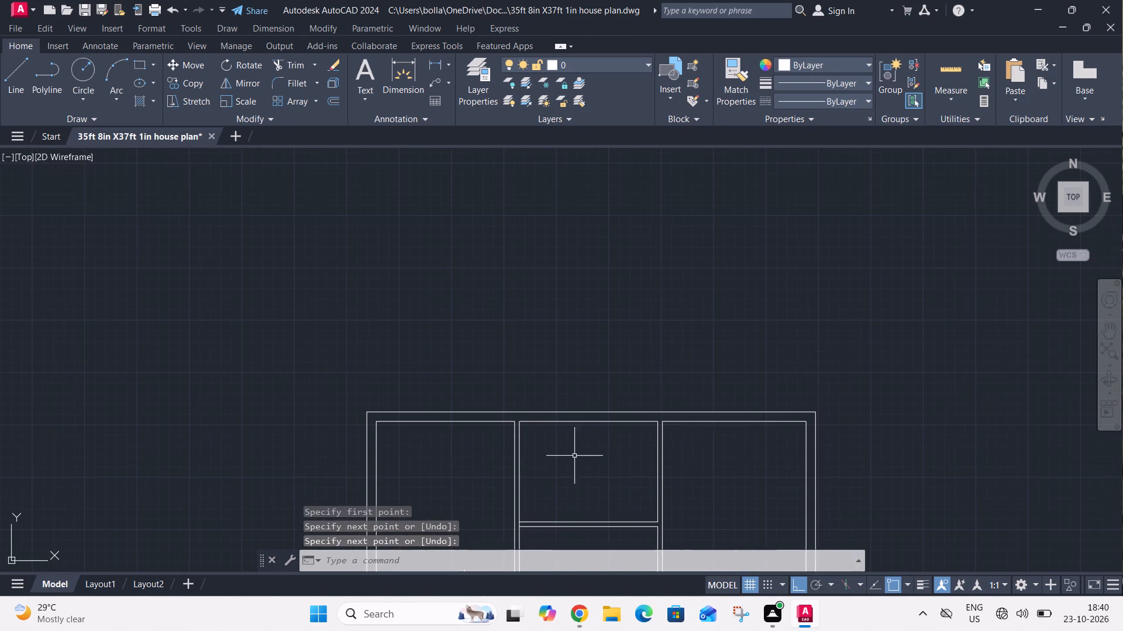
{"action": "key", "text": "space"}
{"action": "scroll", "coordinate": [546, 365], "scroll_direction": "up", "scroll_amount": 3}
{"action": "middle_click_drag", "start_coordinate": [504, 442], "coordinate": [687, 283]}
{"action": "left_click", "coordinate": [630, 404]}
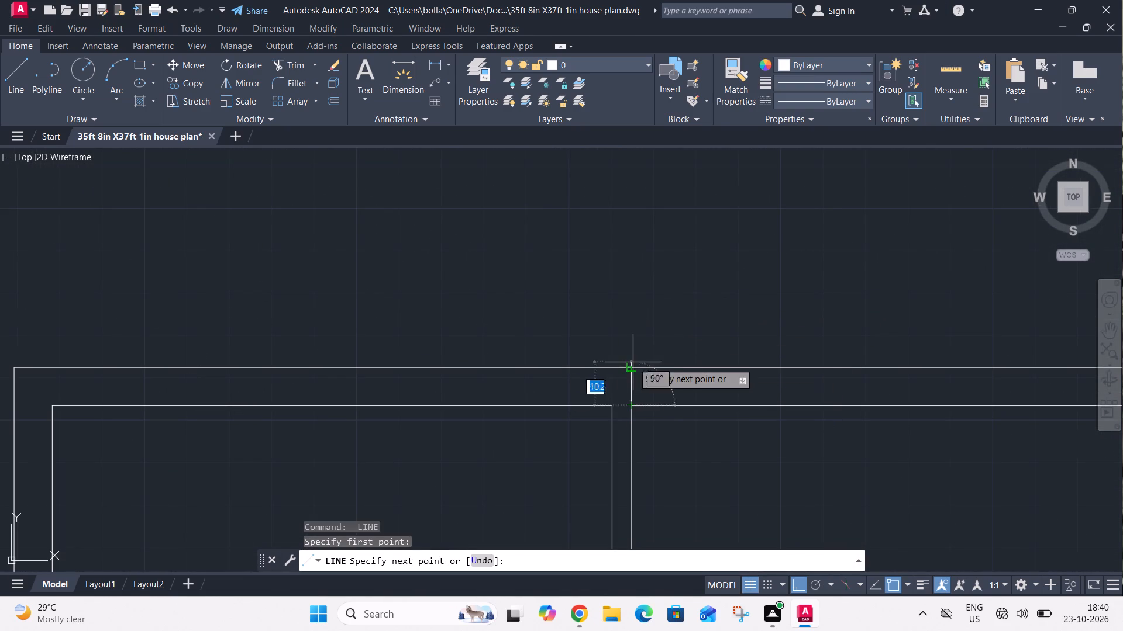
{"action": "left_click", "coordinate": [633, 362]}
{"action": "key", "text": "space"}
Offset the line across the top exterior wall at the upper-middle room's corner 4.5" to the right.
{"action": "scroll", "coordinate": [648, 405], "scroll_direction": "down", "scroll_amount": 1}
{"action": "middle_click_drag", "start_coordinate": [724, 424], "coordinate": [521, 392]}
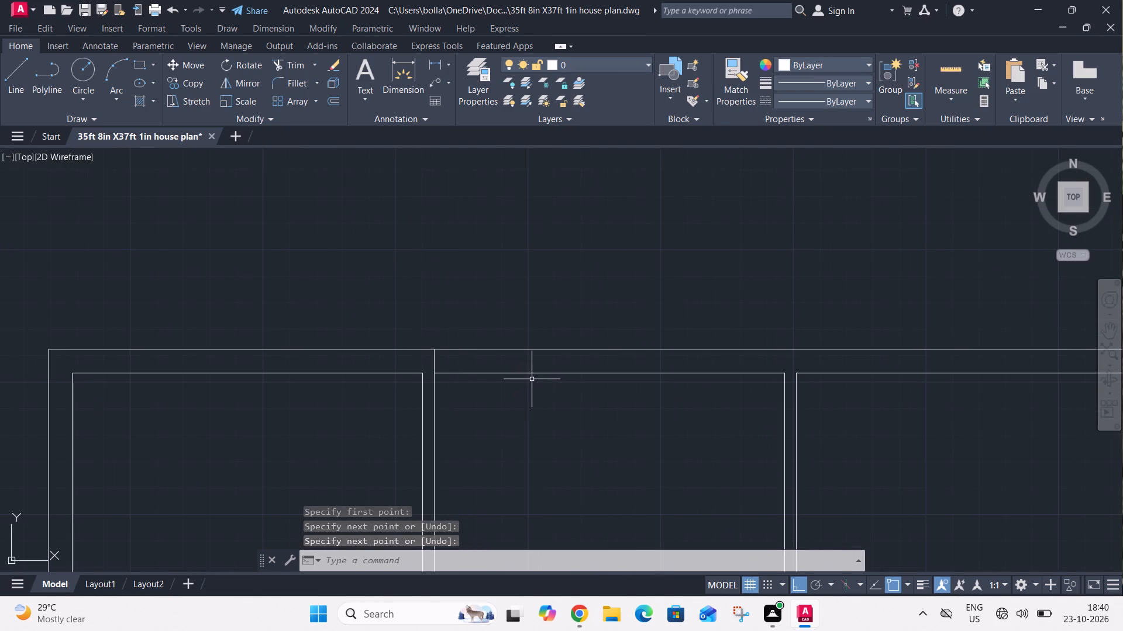
{"action": "scroll", "coordinate": [533, 375], "scroll_direction": "down", "scroll_amount": 4}
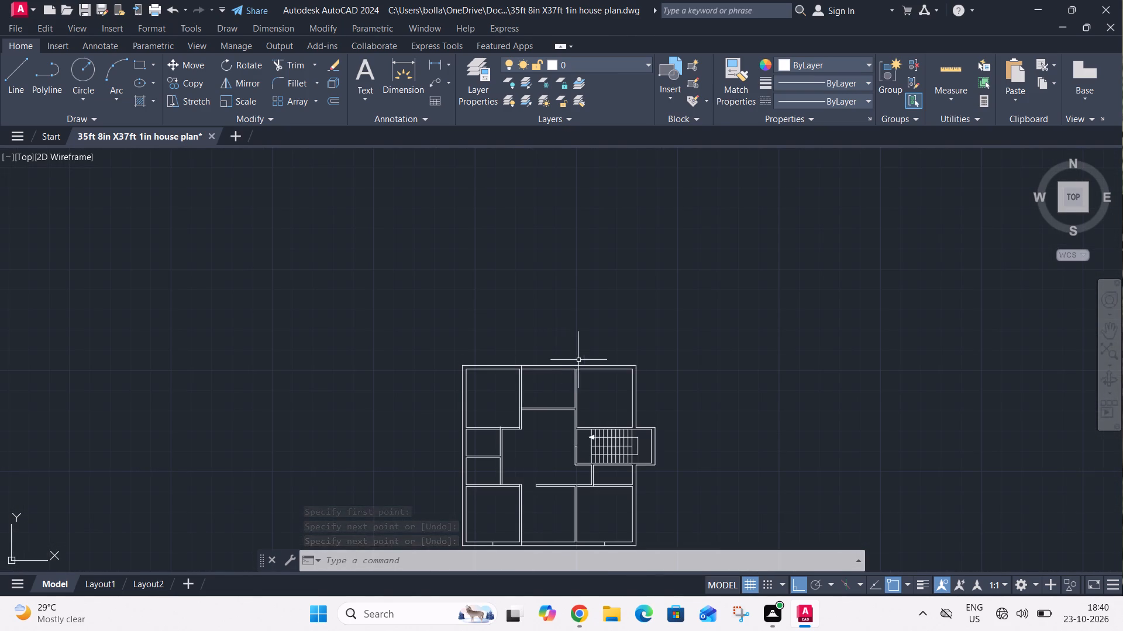
{"action": "scroll", "coordinate": [564, 376], "scroll_direction": "up", "scroll_amount": 2}
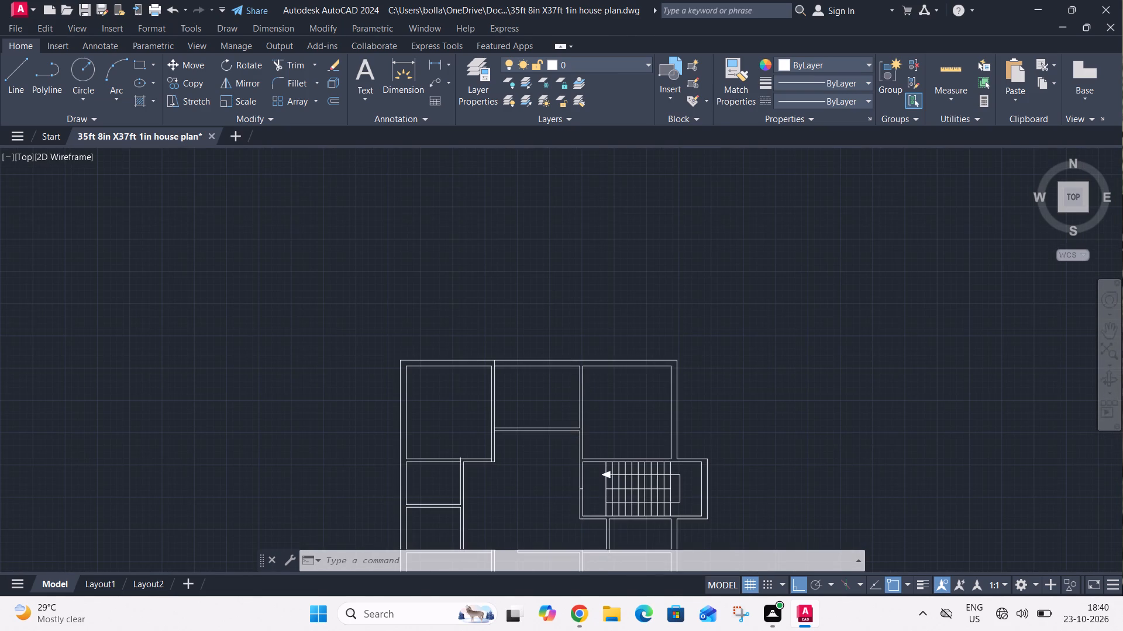
{"action": "key", "text": "o"}
{"action": "key", "text": "space"}
{"action": "type", "text": "4.5\""}
{"action": "key", "text": "Return"}
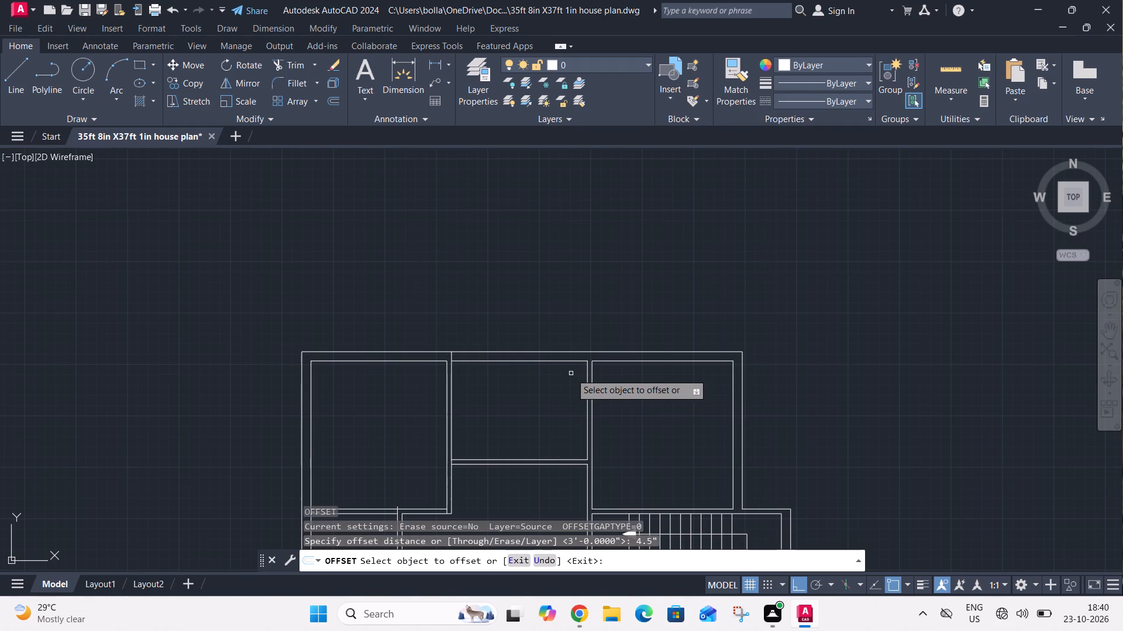
{"action": "scroll", "coordinate": [490, 351], "scroll_direction": "up", "scroll_amount": 1}
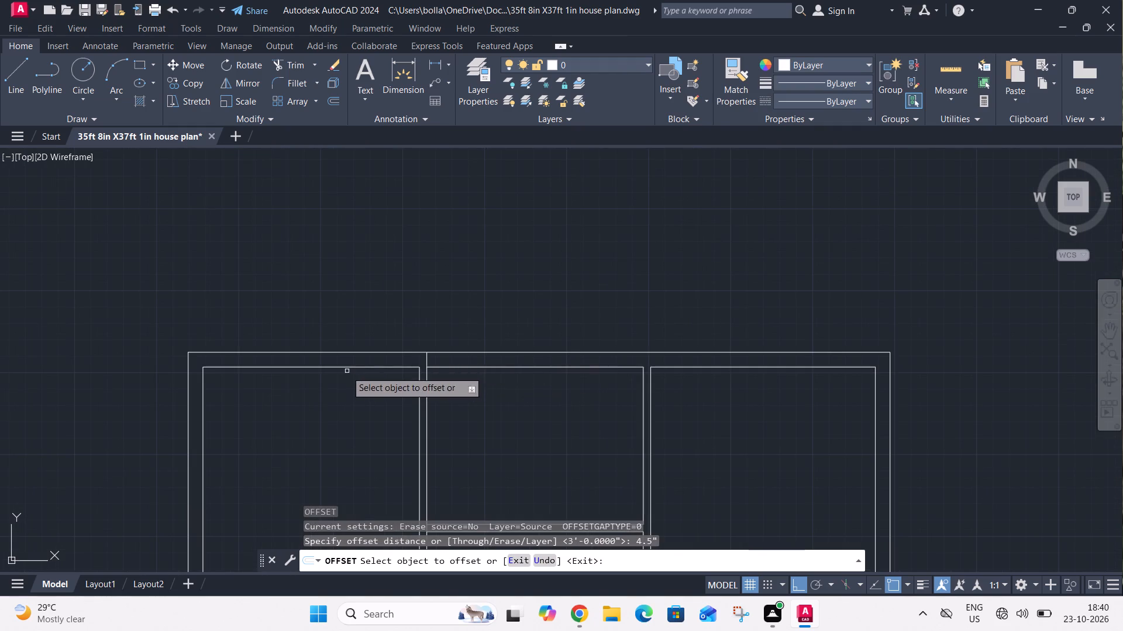
{"action": "scroll", "coordinate": [359, 383], "scroll_direction": "up", "scroll_amount": 2}
{"action": "left_click", "coordinate": [523, 337]}
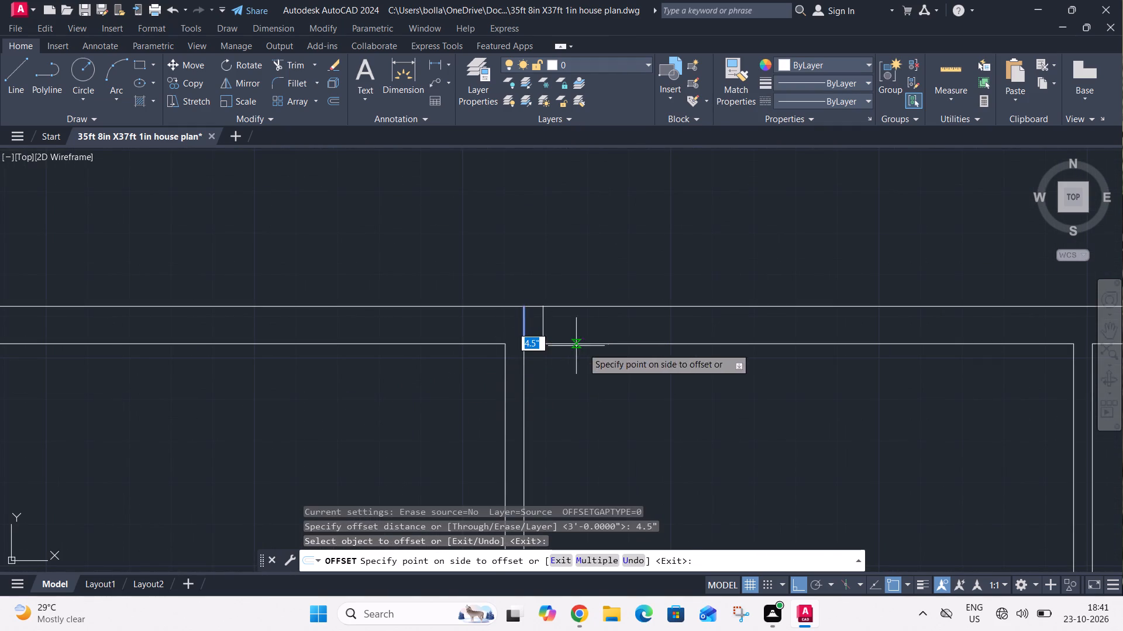
{"action": "left_click", "coordinate": [585, 349]}
{"action": "key", "text": "Escape"}
Offset the new line in the upper-middle room's top wall 2'6" to the right to mark the opening's other side.
{"action": "type", "text": "o 2'6\""}
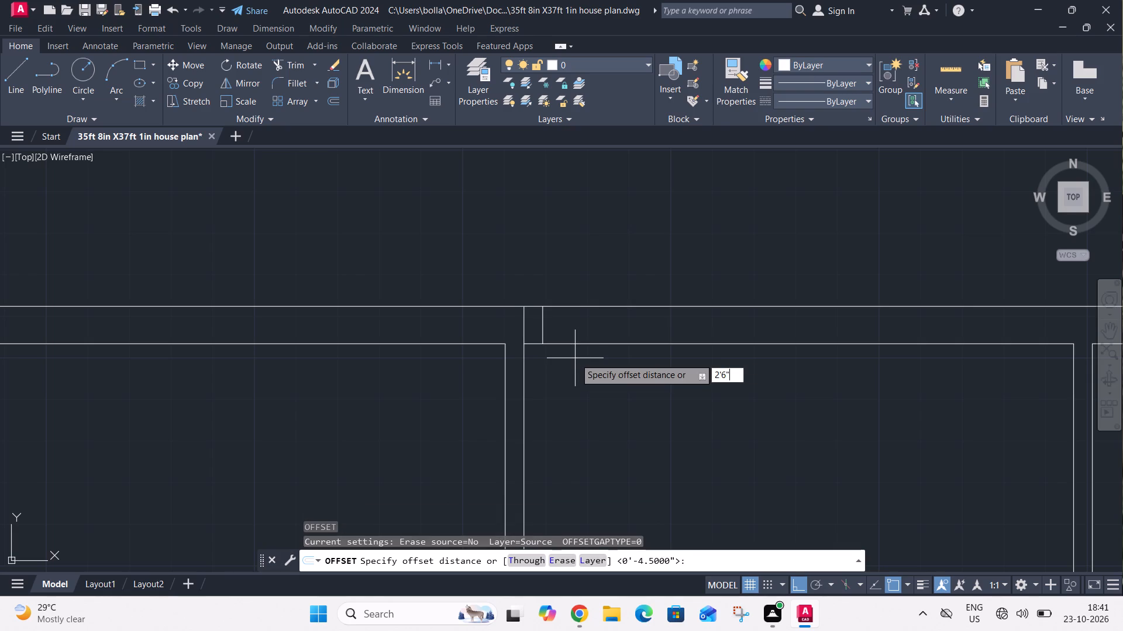
{"action": "key", "text": "Return"}
{"action": "left_click", "coordinate": [543, 331]}
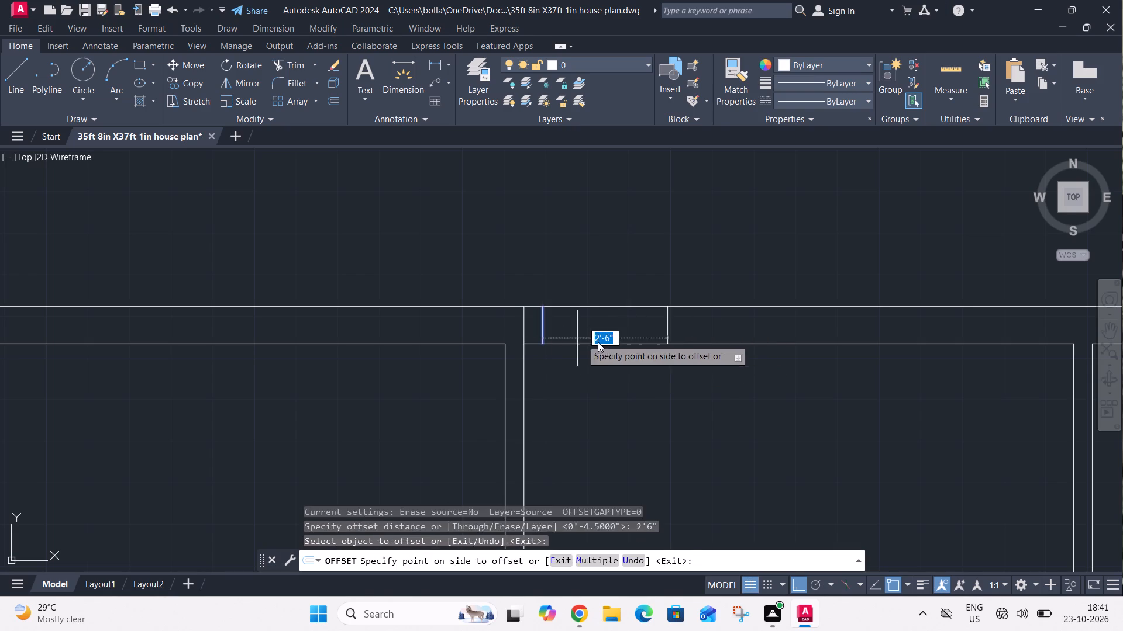
{"action": "left_click", "coordinate": [609, 343]}
{"action": "scroll", "coordinate": [655, 284], "scroll_direction": "down", "scroll_amount": 3}
{"action": "key", "text": "Escape"}
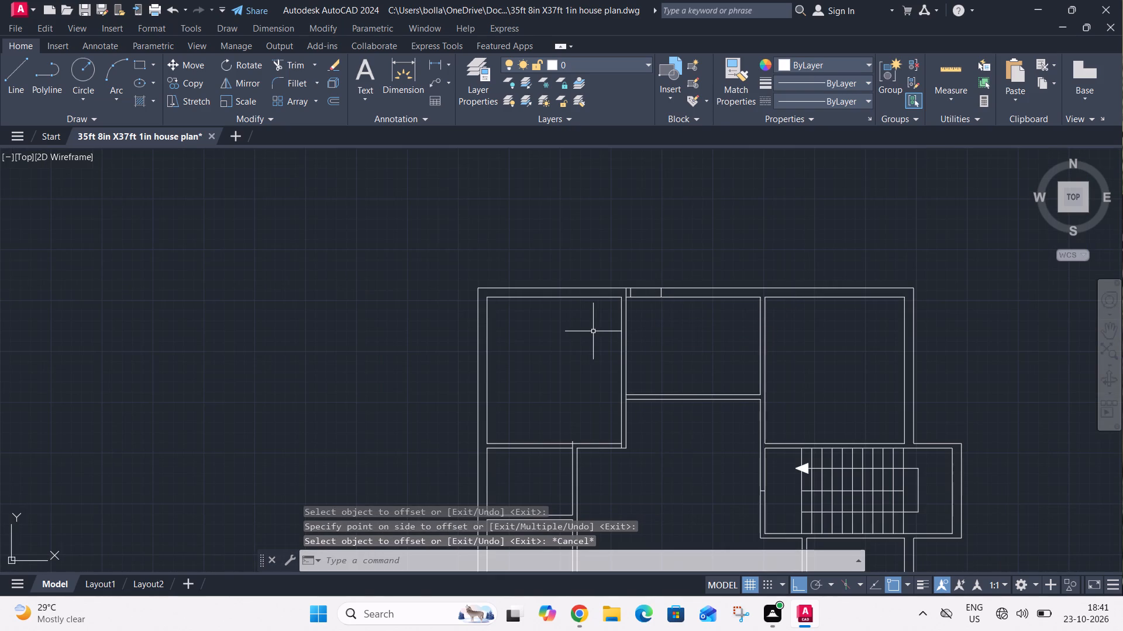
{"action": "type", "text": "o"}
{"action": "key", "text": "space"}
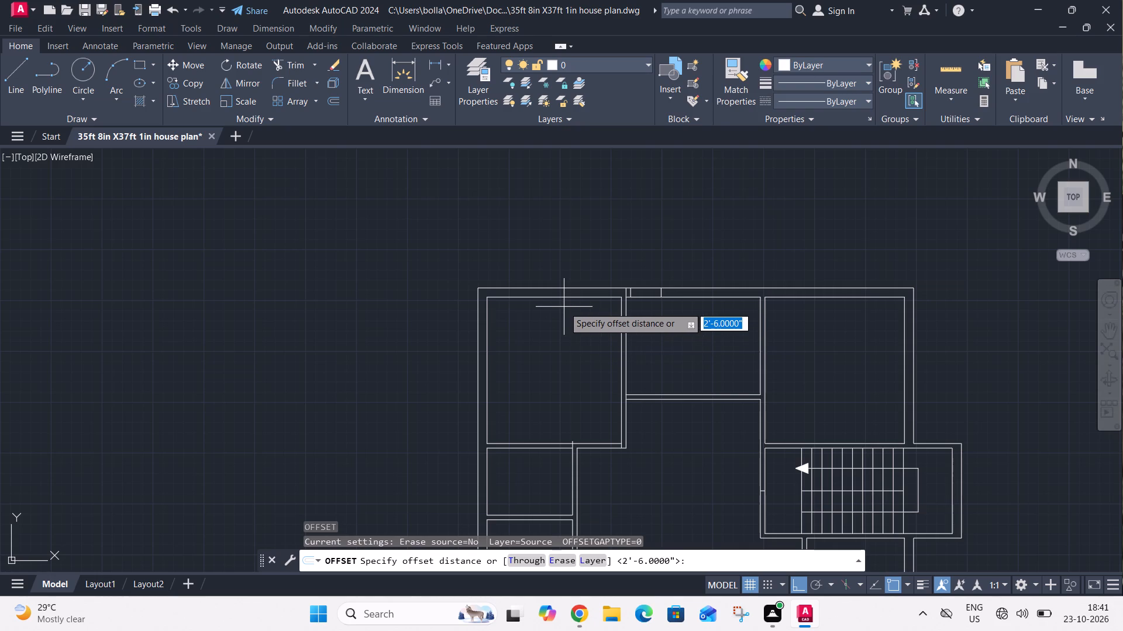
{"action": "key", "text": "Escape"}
Draw a short vertical line across the top exterior wall at the midpoint of the upper-left room's inner wall edge.
{"action": "type", "text": "l"}
{"action": "key", "text": "space"}
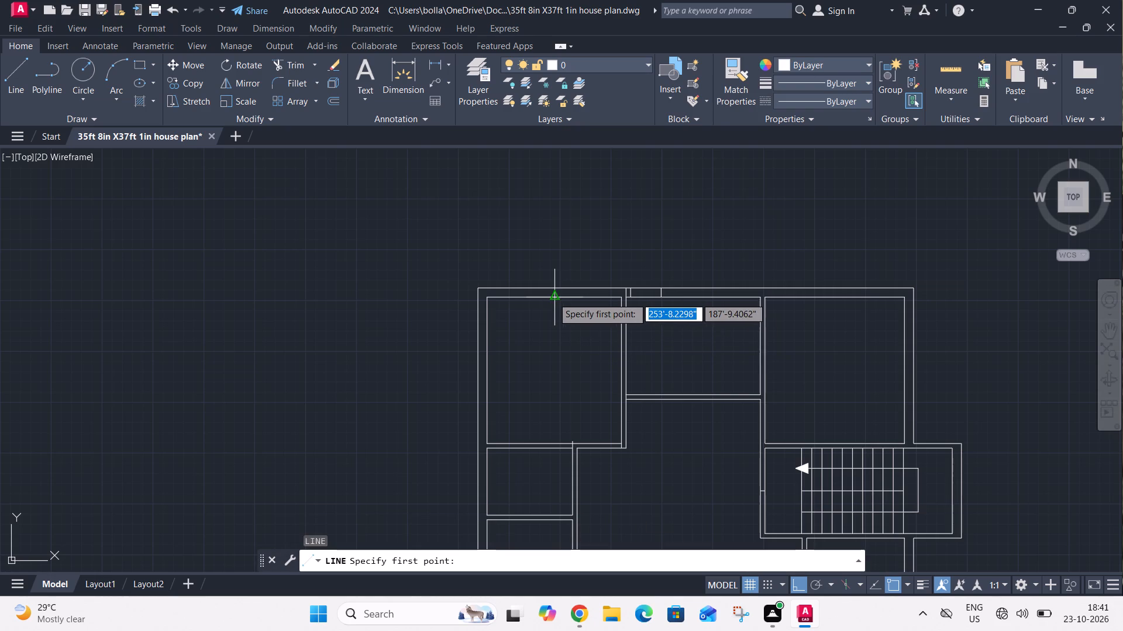
{"action": "left_click", "coordinate": [554, 297]}
{"action": "left_click", "coordinate": [557, 290]}
{"action": "key", "text": "Escape"}
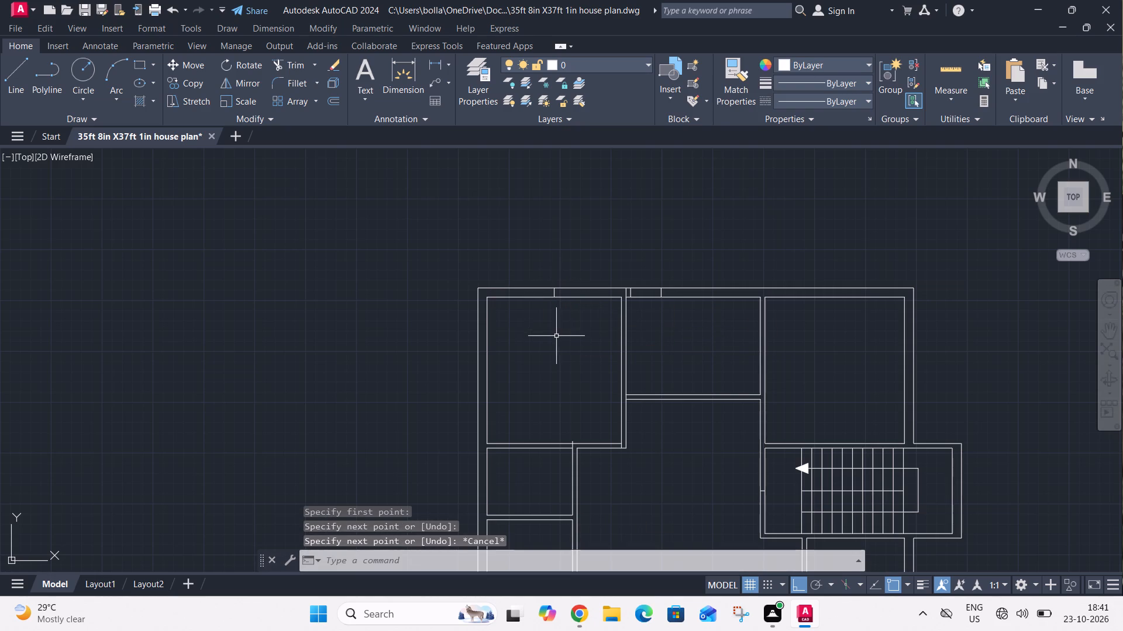
Offset the midpoint line in the upper-left room's top wall 2'6" to both the right and the left.
{"action": "type", "text": "o"}
{"action": "key", "text": "space"}
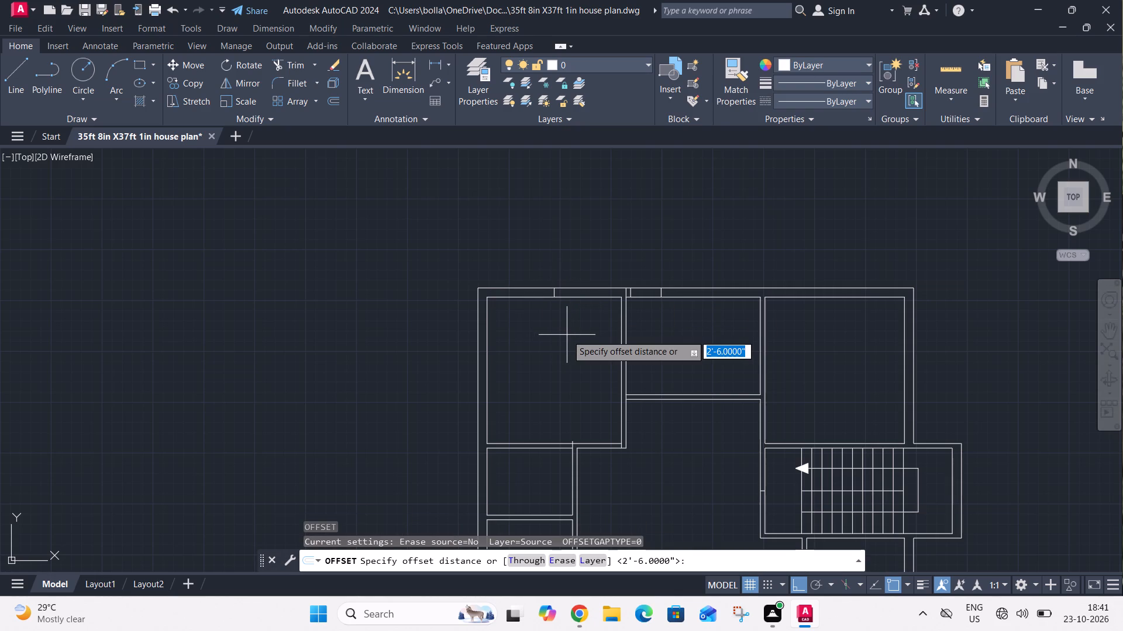
{"action": "type", "text": "2'6\""}
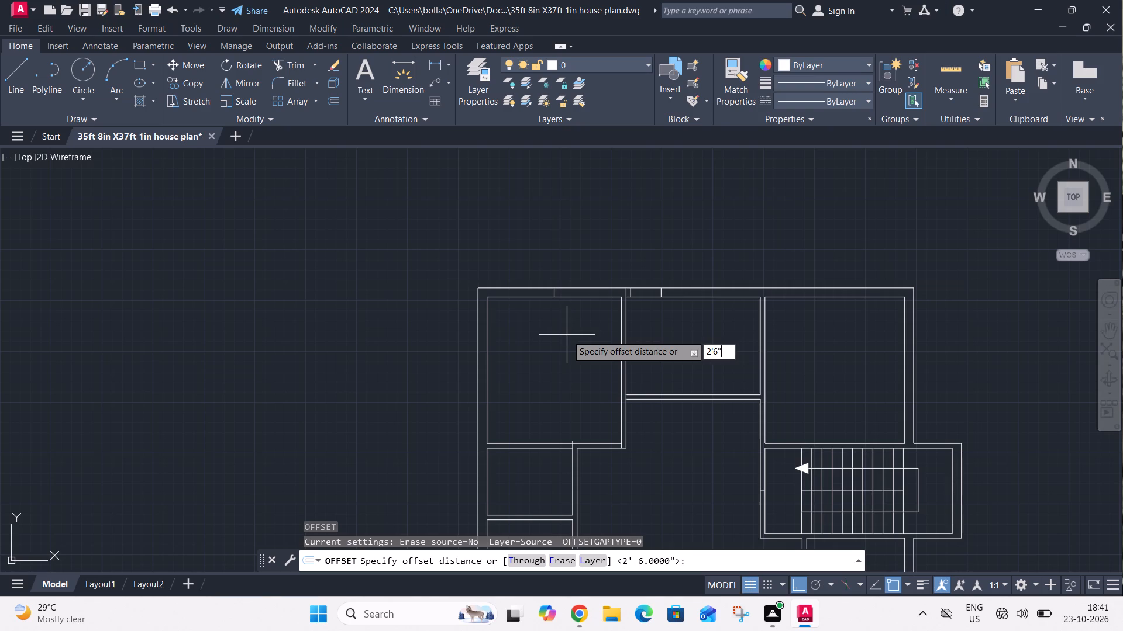
{"action": "key", "text": "Return"}
{"action": "scroll", "coordinate": [553, 287], "scroll_direction": "up", "scroll_amount": 2}
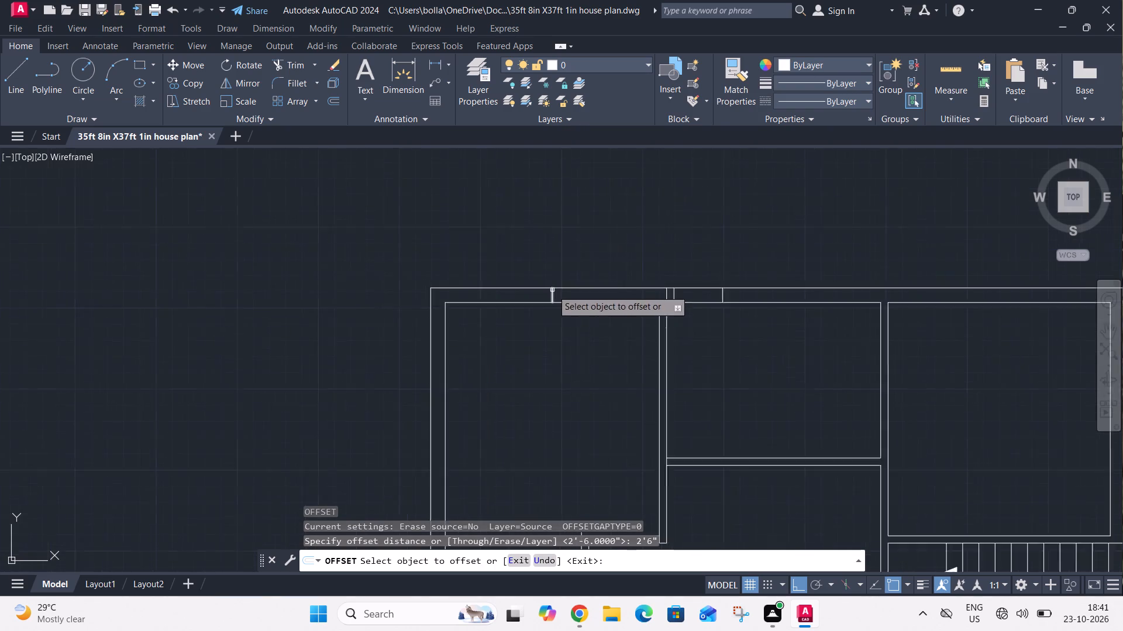
{"action": "scroll", "coordinate": [552, 291], "scroll_direction": "up", "scroll_amount": 1}
{"action": "left_click", "coordinate": [546, 301]}
{"action": "left_click", "coordinate": [605, 316]}
{"action": "left_click", "coordinate": [547, 304]}
{"action": "left_click", "coordinate": [508, 296]}
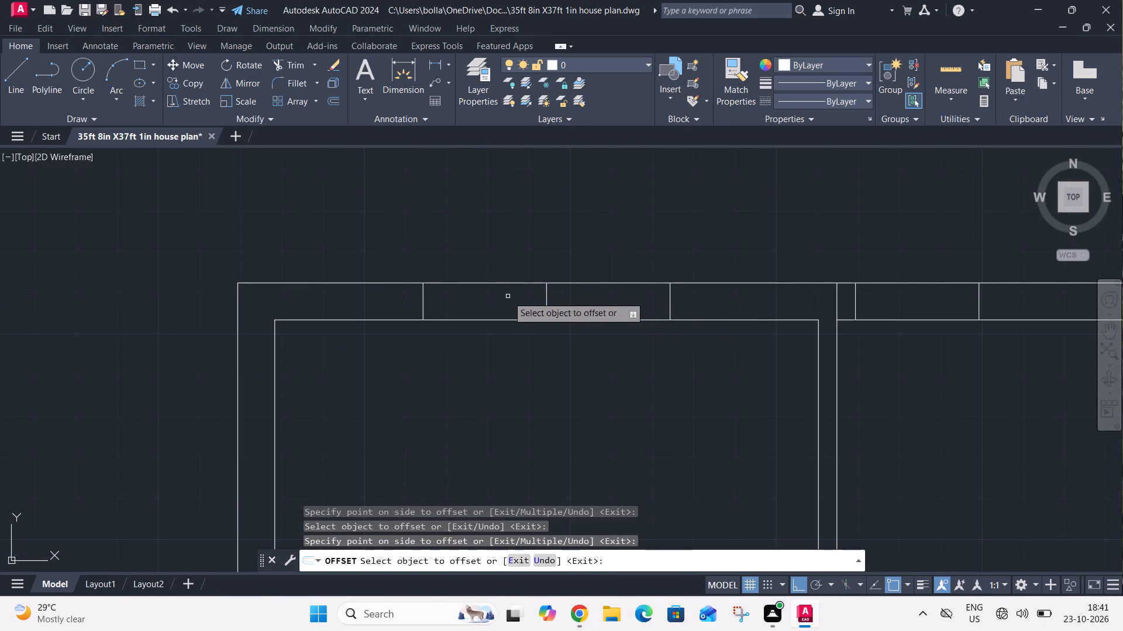
{"action": "key", "text": "Escape"}
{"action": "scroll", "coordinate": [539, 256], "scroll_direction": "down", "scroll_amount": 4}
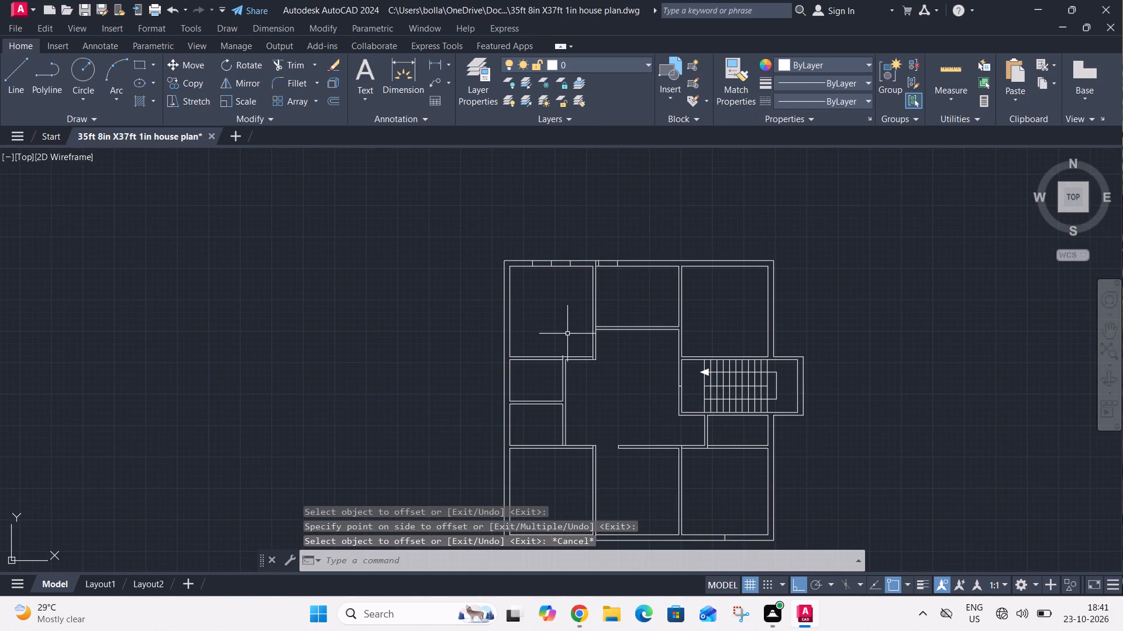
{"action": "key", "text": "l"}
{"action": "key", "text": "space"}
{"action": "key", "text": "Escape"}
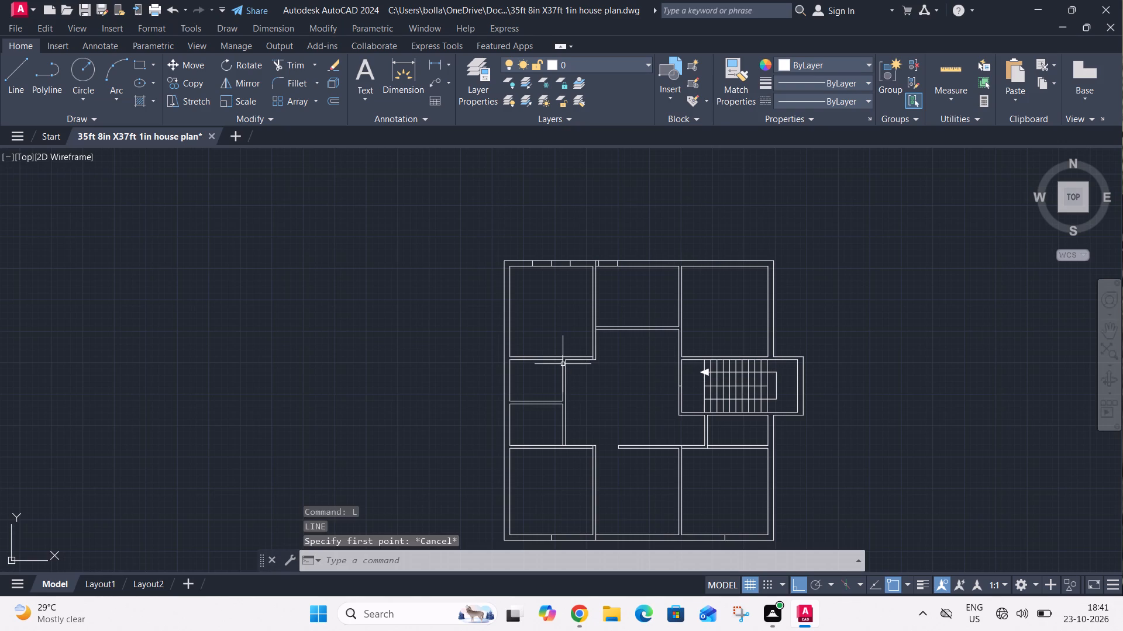
Offset the short line above the upper small left-side room's upper-right corner 4.5" to the left.
{"action": "type", "text": "o"}
{"action": "key", "text": "space"}
{"action": "type", "text": "4.5\""}
{"action": "key", "text": "Return"}
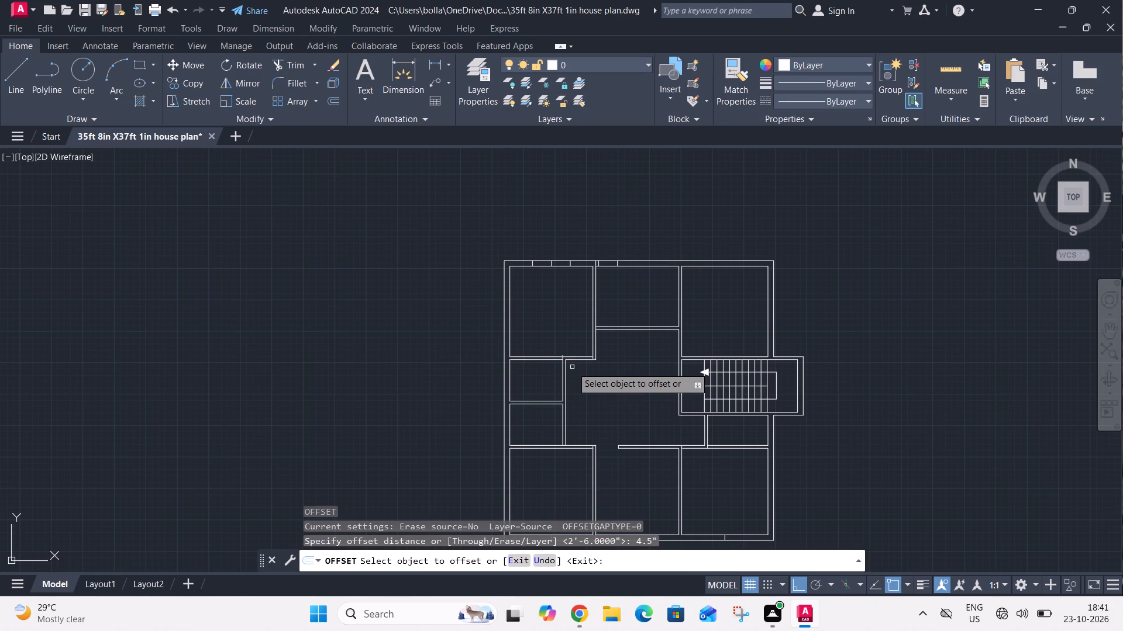
{"action": "scroll", "coordinate": [565, 367], "scroll_direction": "up", "scroll_amount": 4}
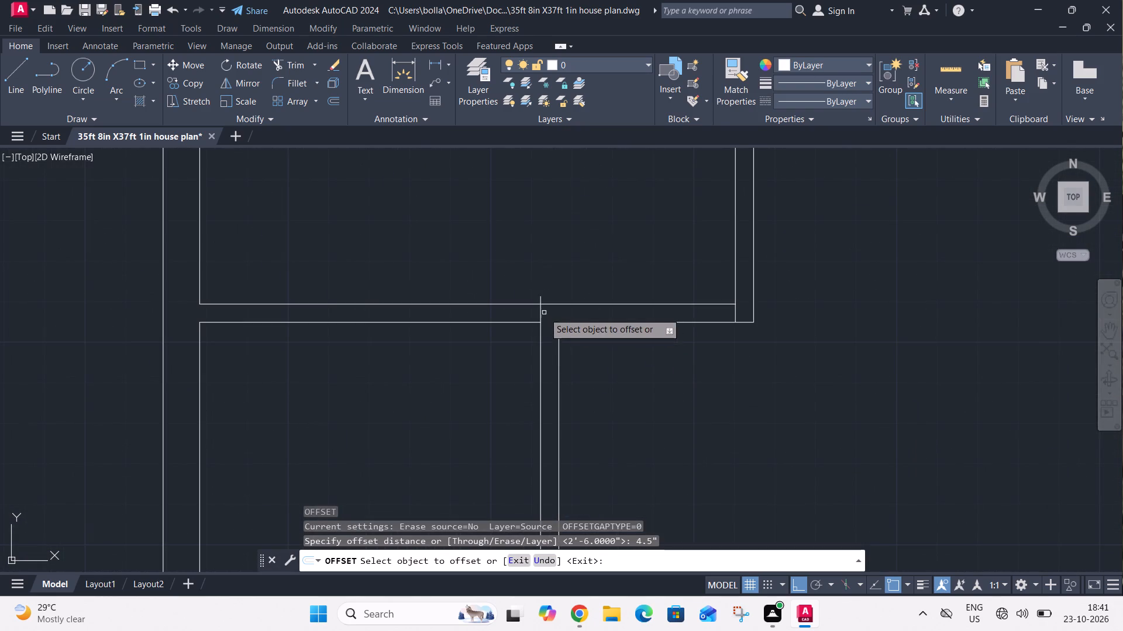
{"action": "left_click", "coordinate": [541, 309]}
{"action": "left_click", "coordinate": [528, 308]}
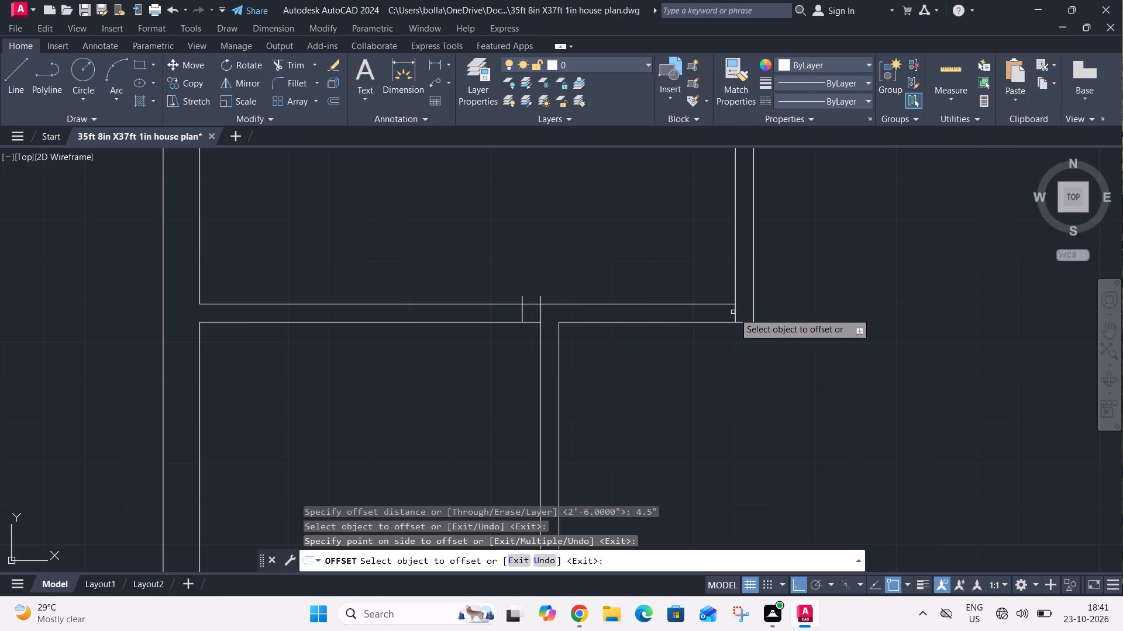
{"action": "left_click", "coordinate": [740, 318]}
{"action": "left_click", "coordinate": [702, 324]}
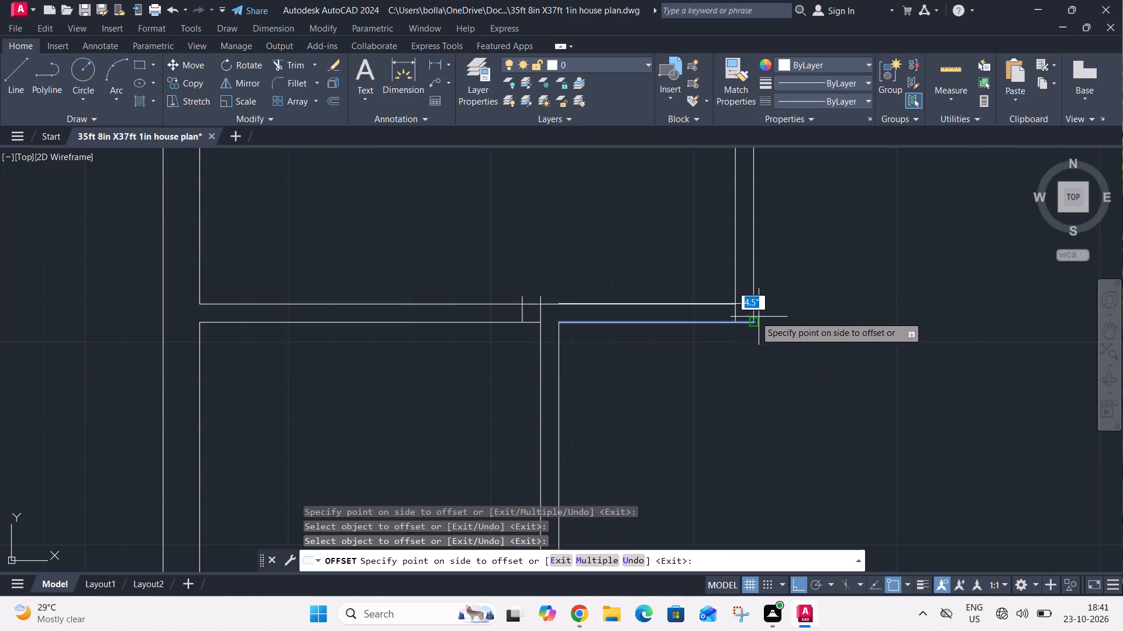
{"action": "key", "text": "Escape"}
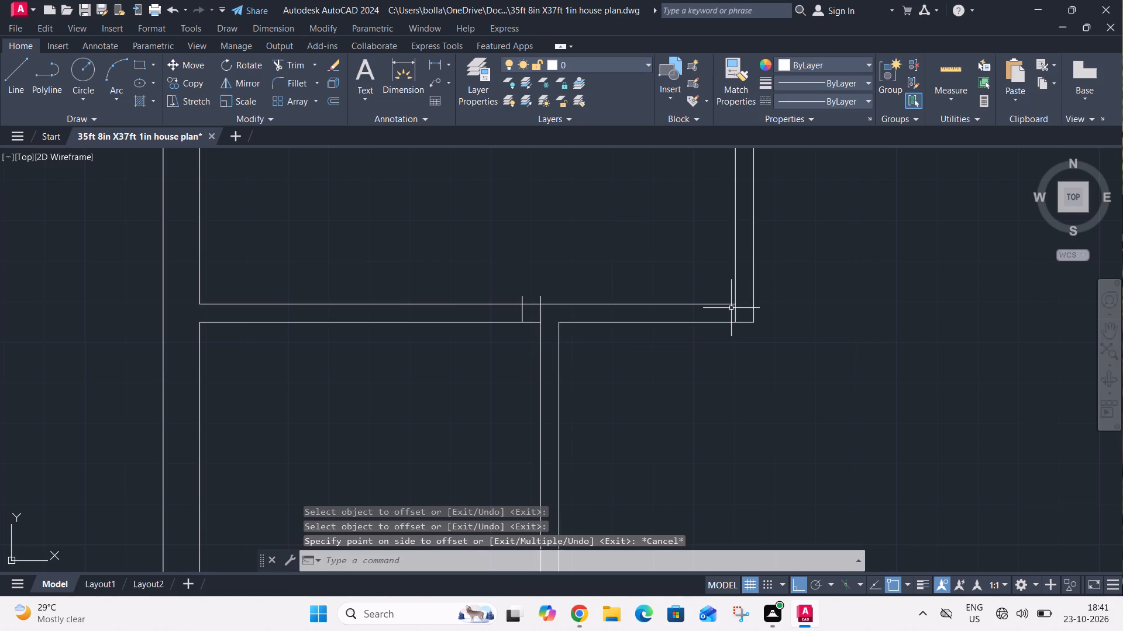
Offset the line across the partition at the upper-left room's lower-right corner 4.5" to the left.
{"action": "type", "text": "o"}
{"action": "key", "text": "space"}
{"action": "key", "text": "space"}
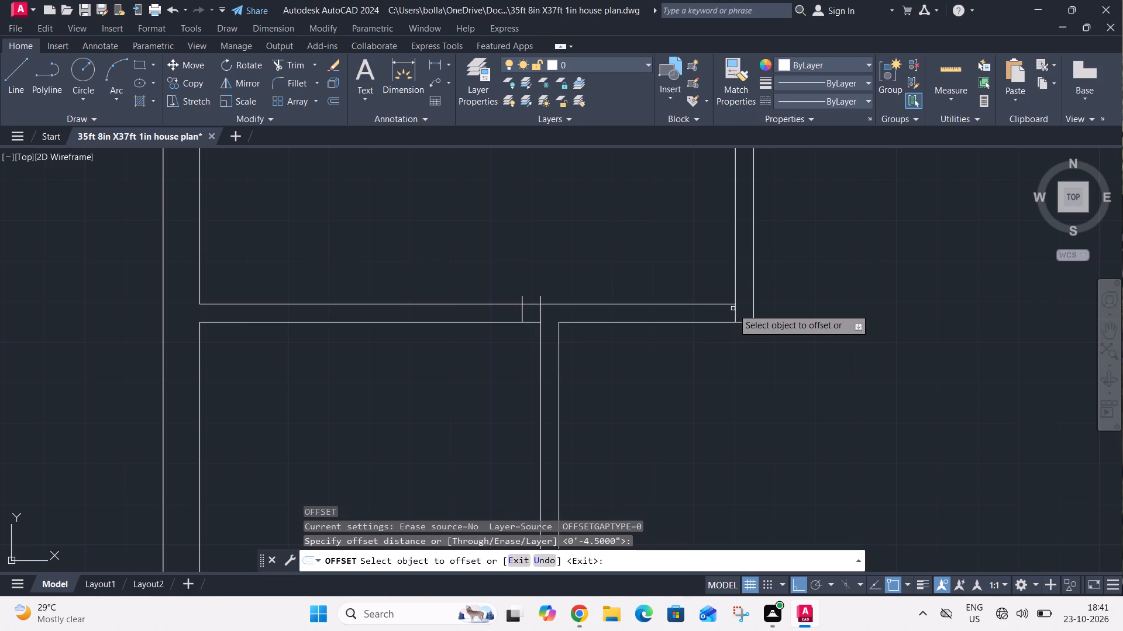
{"action": "left_click", "coordinate": [735, 310]}
{"action": "left_click", "coordinate": [721, 319]}
{"action": "key", "text": "Escape"}
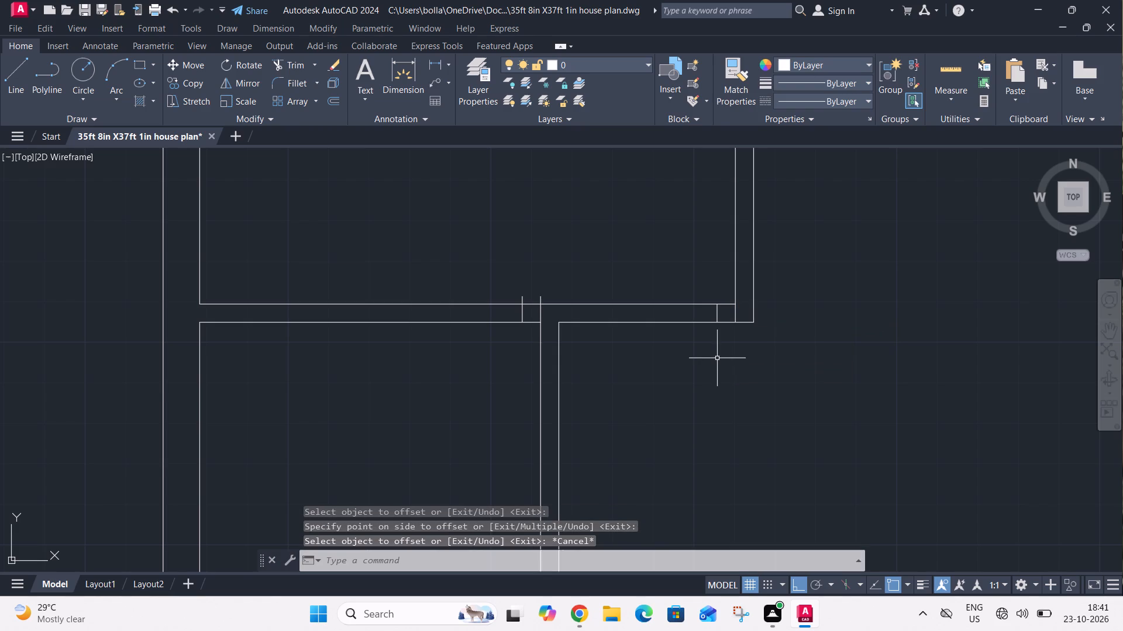
Offset the short line near the upper-left room's lower-right corner 3' to the left to mark a door opening.
{"action": "type", "text": "o"}
{"action": "key", "text": "space"}
{"action": "type", "text": "3'"}
{"action": "key", "text": "Return"}
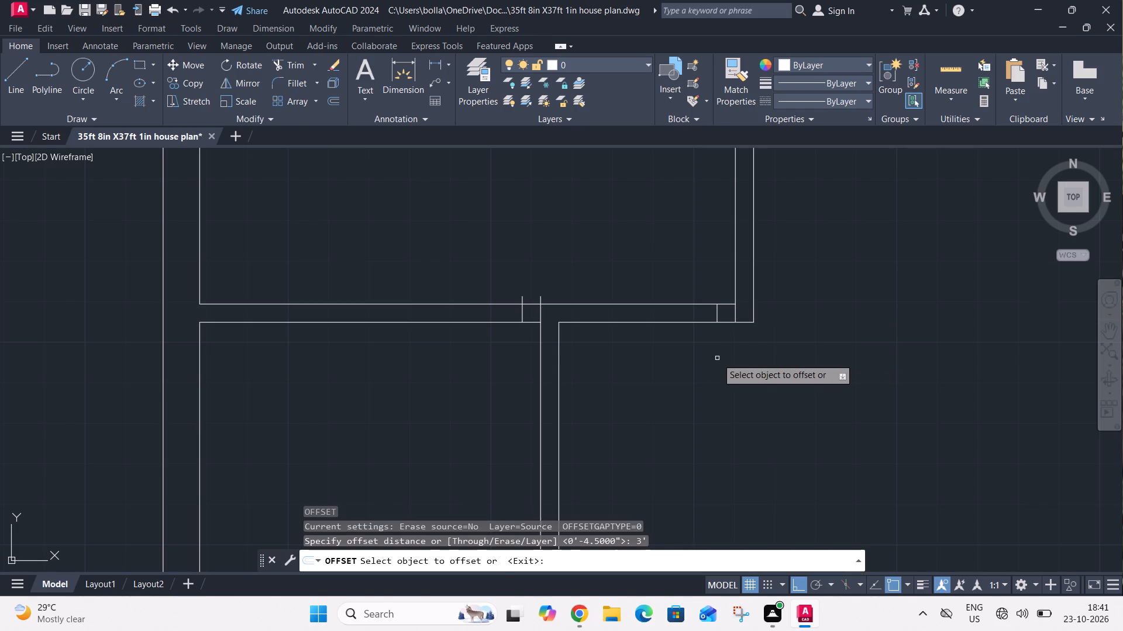
{"action": "left_click", "coordinate": [716, 314]}
{"action": "left_click", "coordinate": [697, 313]}
{"action": "key", "text": "Escape"}
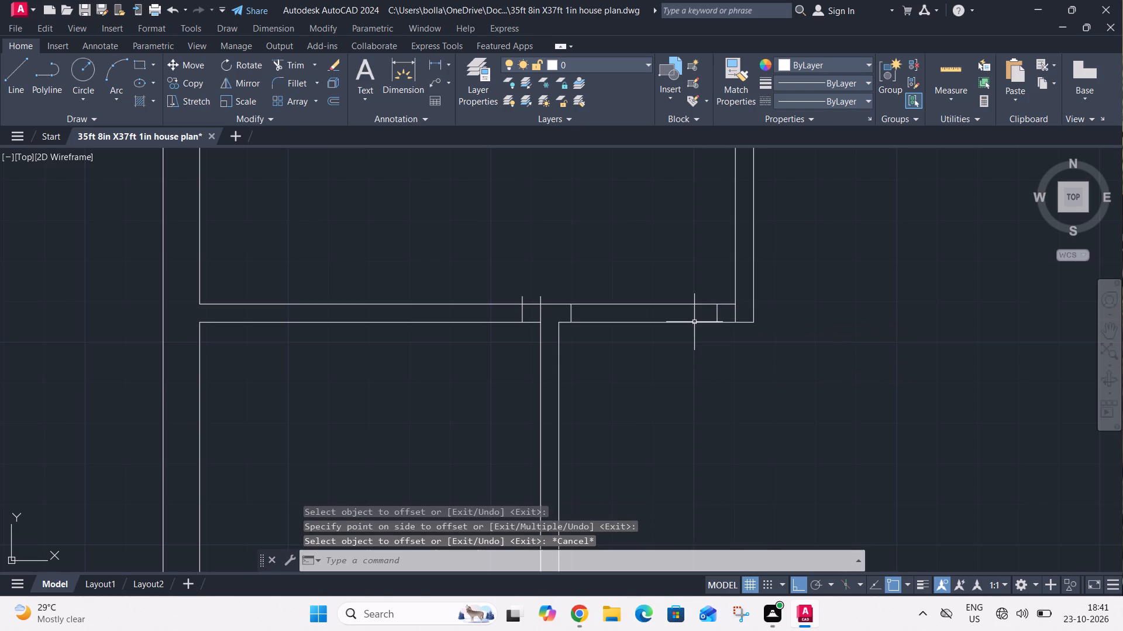
Offset the left-hand short line above the upper small left-side room 2'6" to the left.
{"action": "type", "text": "o 2'6\""}
{"action": "key", "text": "Return"}
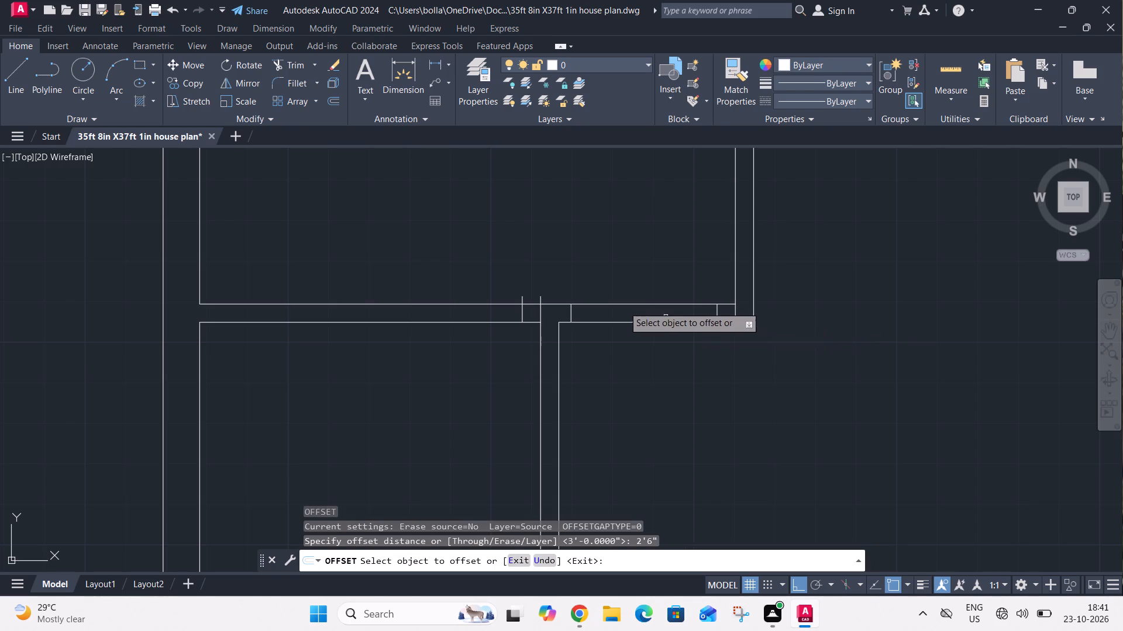
{"action": "left_click_drag", "start_coordinate": [525, 317], "coordinate": [517, 316]}
{"action": "left_click", "coordinate": [523, 316]}
{"action": "left_click", "coordinate": [454, 299]}
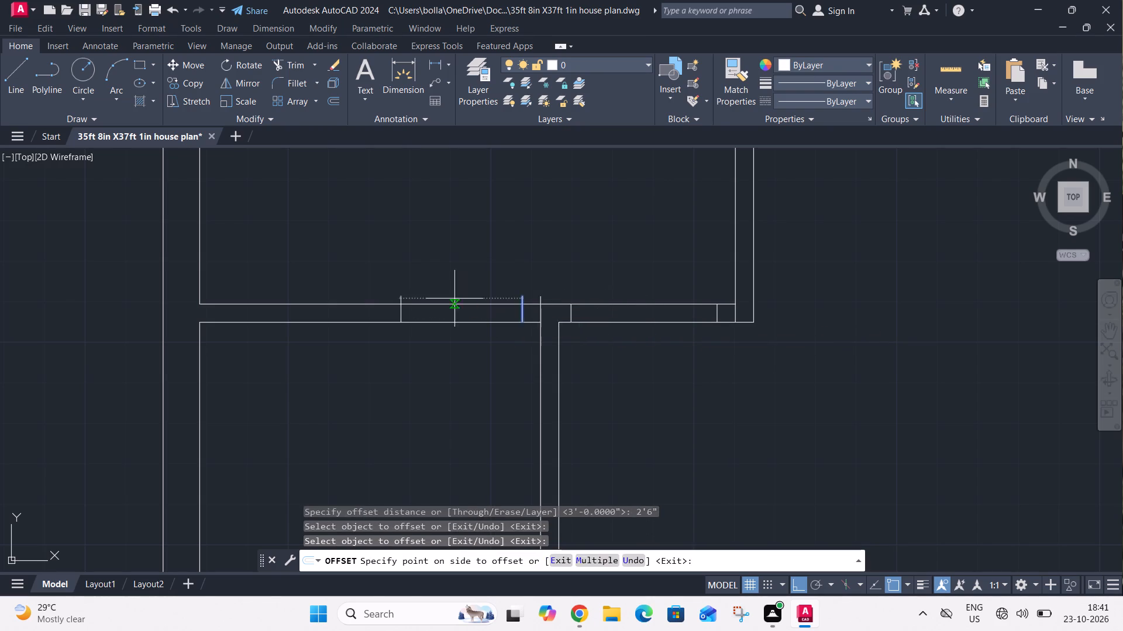
{"action": "key", "text": "Escape"}
Offset the short line at the foot of the lower small left-side room's right partition 4.5" upward.
{"action": "scroll", "coordinate": [493, 251], "scroll_direction": "down", "scroll_amount": 3}
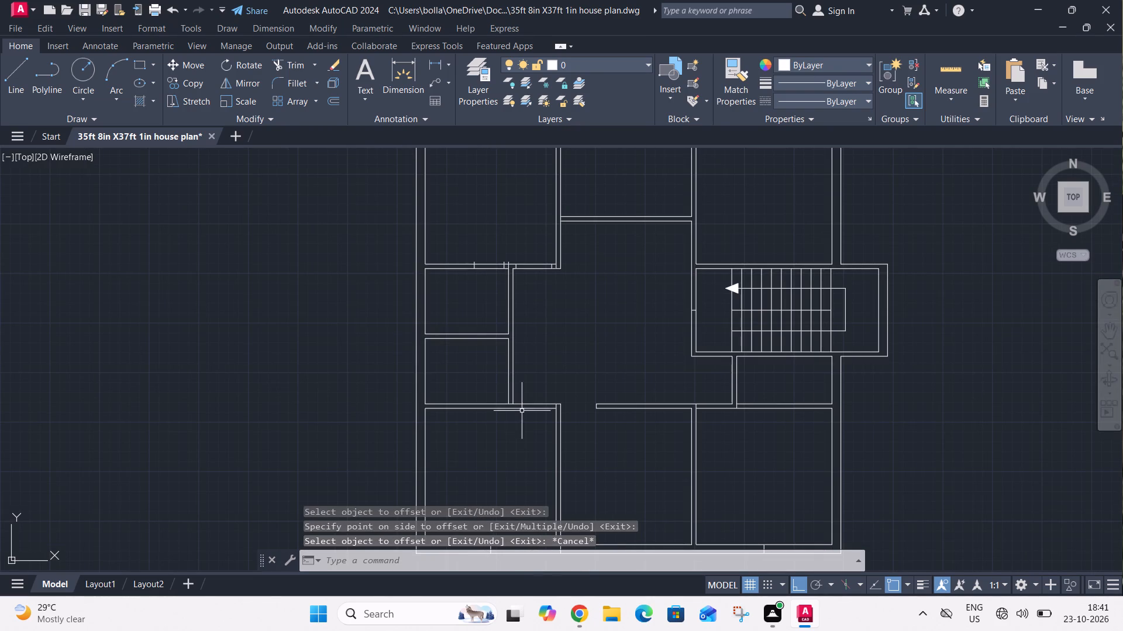
{"action": "scroll", "coordinate": [513, 415], "scroll_direction": "up", "scroll_amount": 2}
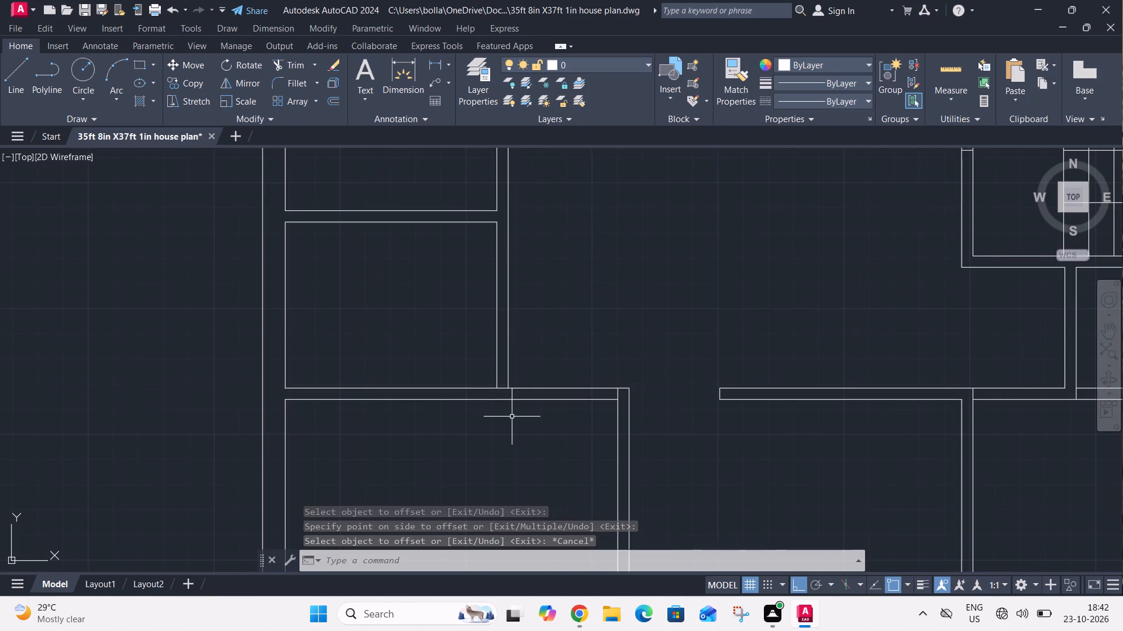
{"action": "type", "text": "o 4.5\""}
{"action": "key", "text": "Return"}
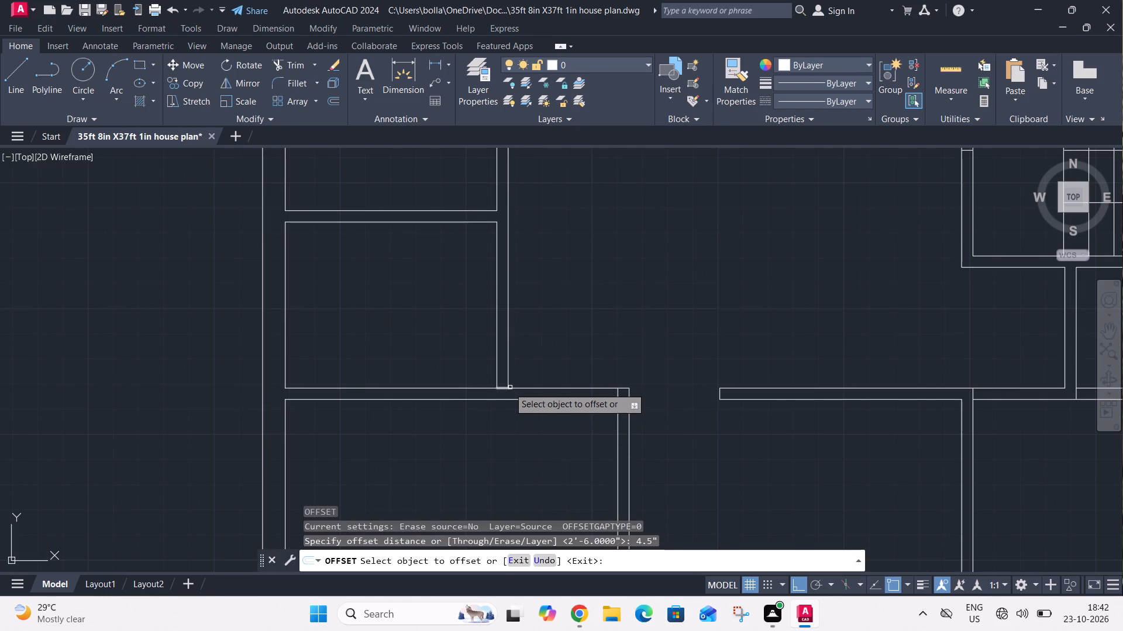
{"action": "scroll", "coordinate": [509, 386], "scroll_direction": "up", "scroll_amount": 2}
{"action": "left_click", "coordinate": [484, 393]}
{"action": "left_click", "coordinate": [498, 367]}
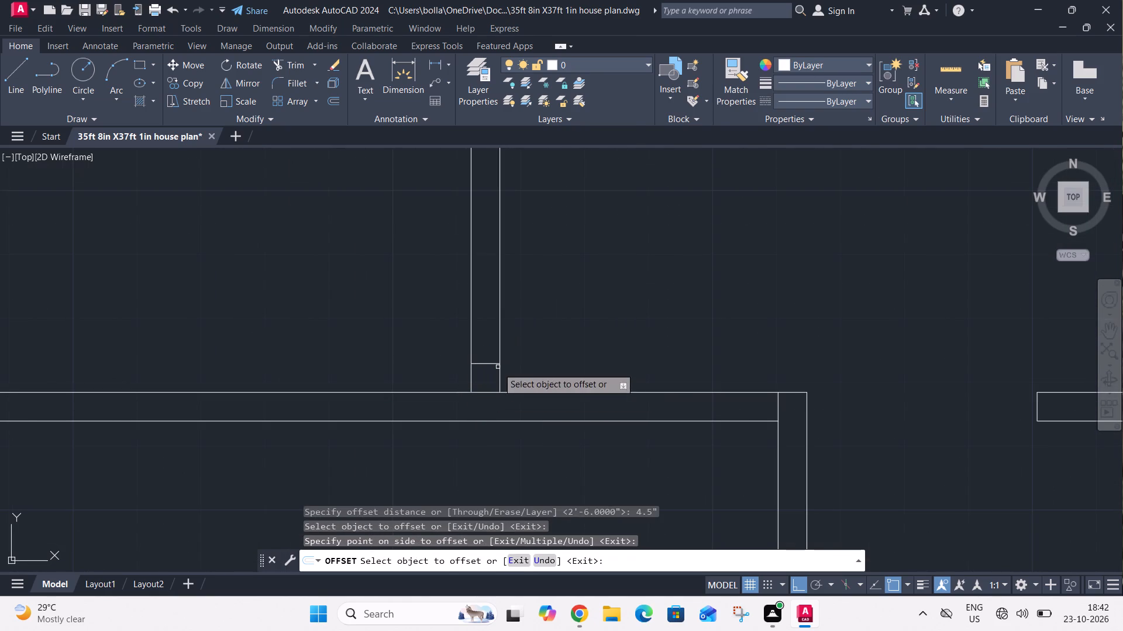
{"action": "key", "text": "Escape"}
Offset the new line across the lower small room's right partition 2'6" upward to mark a door opening.
{"action": "type", "text": "o 2'6\""}
{"action": "key", "text": "Return"}
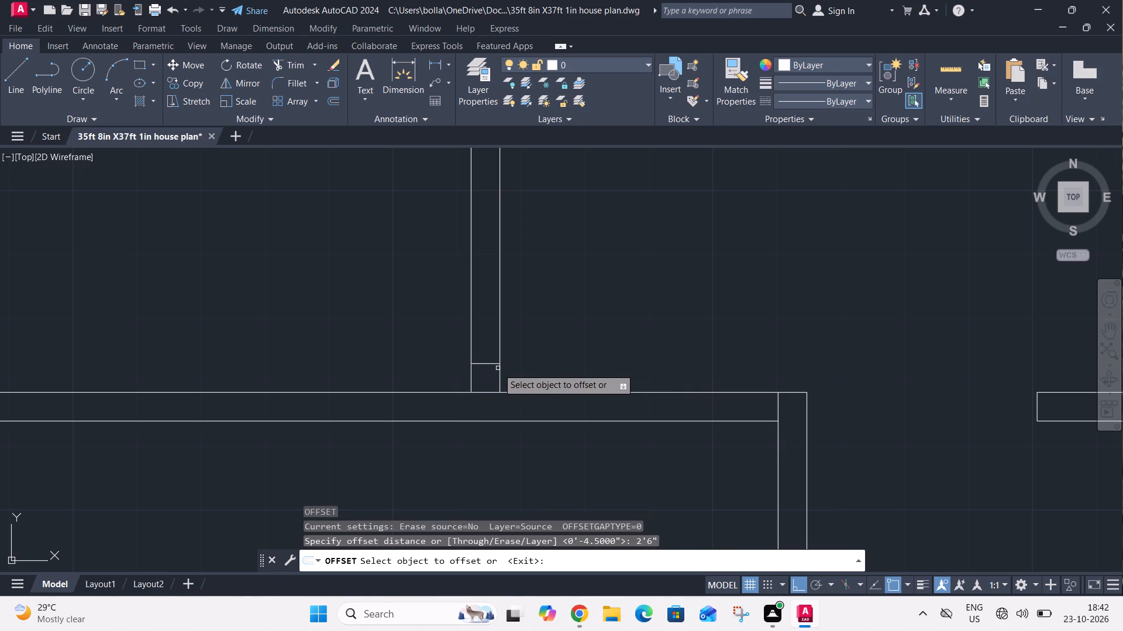
{"action": "left_click", "coordinate": [494, 363]}
{"action": "left_click_drag", "start_coordinate": [497, 344], "coordinate": [497, 353]}
{"action": "key", "text": "Escape"}
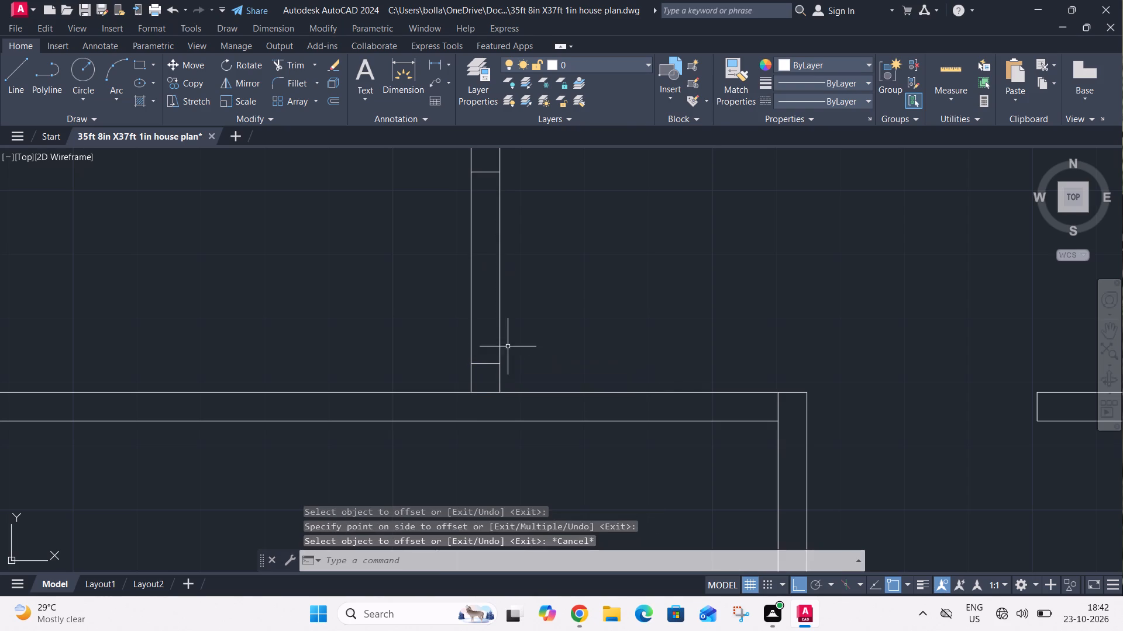
Check the wall length between the lower small room's right partition and the lower-left room's right partition with a linear dimension.
{"action": "scroll", "coordinate": [515, 344], "scroll_direction": "down", "scroll_amount": 3}
{"action": "middle_click_drag", "start_coordinate": [614, 407], "coordinate": [525, 371]}
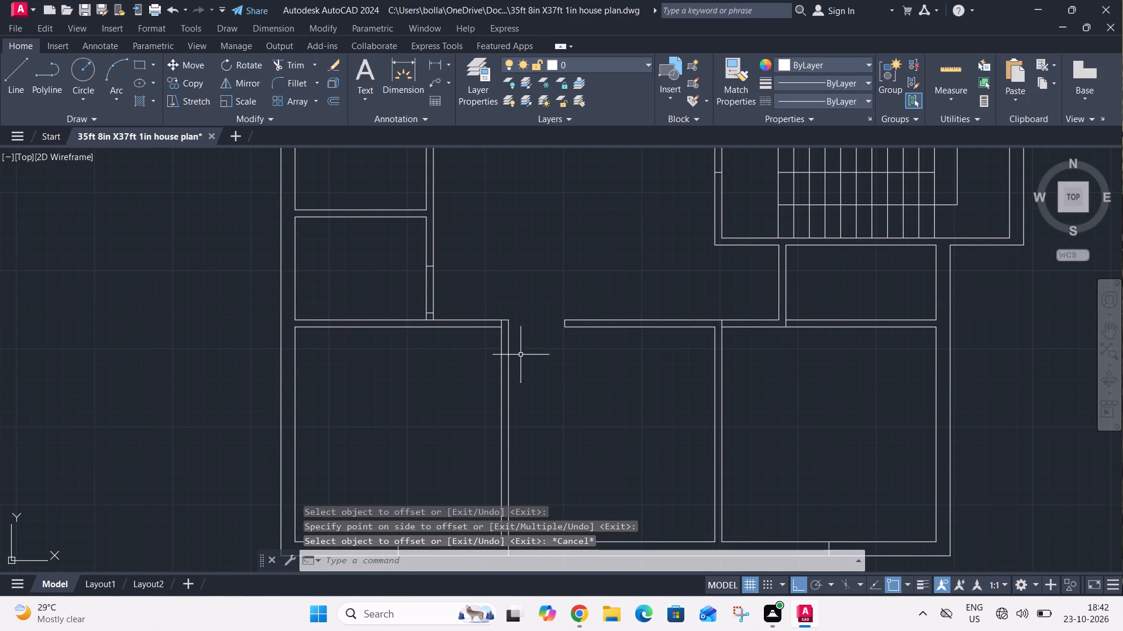
{"action": "scroll", "coordinate": [488, 321], "scroll_direction": "up", "scroll_amount": 1}
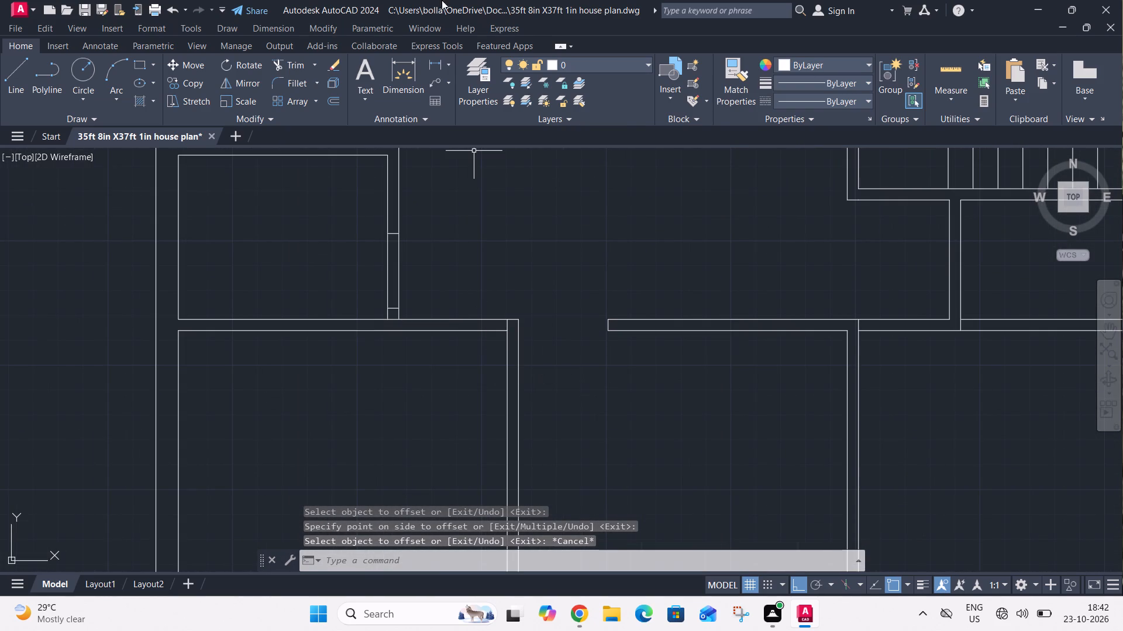
{"action": "left_click", "coordinate": [440, 67]}
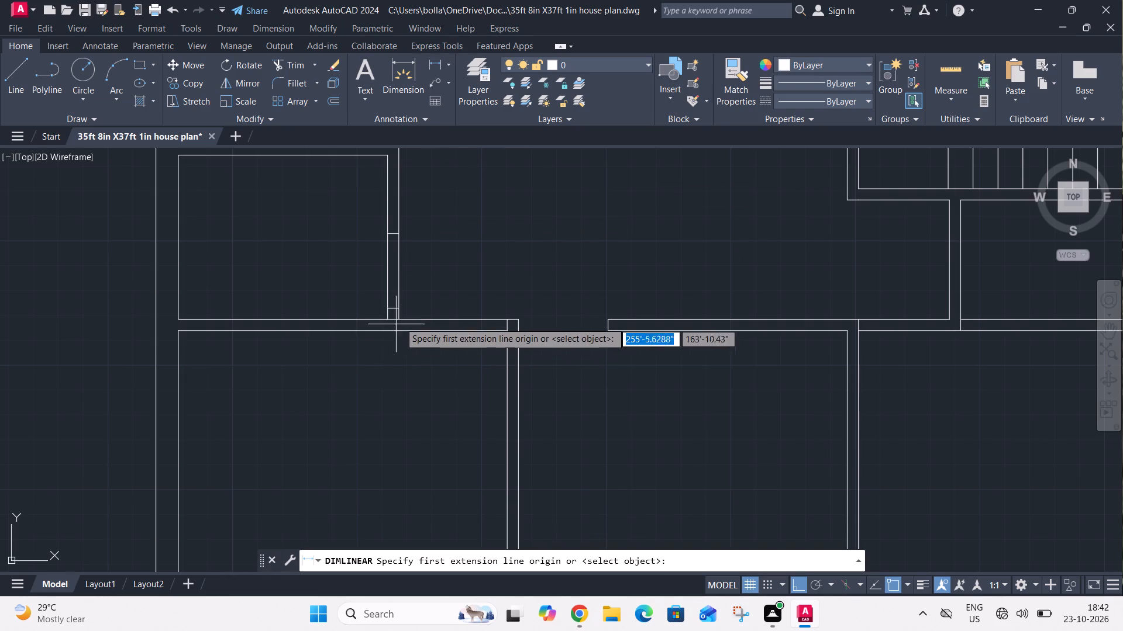
{"action": "left_click", "coordinate": [400, 321]}
{"action": "left_click", "coordinate": [507, 321]}
{"action": "key", "text": "Escape"}
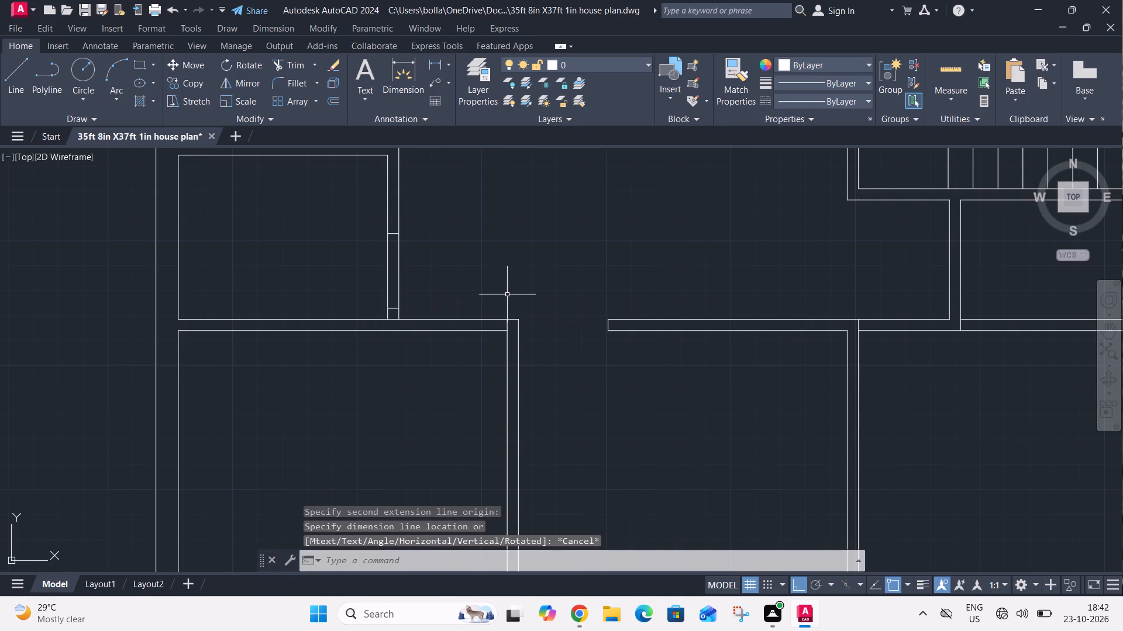
Offset the short line at the lower-left room's upper-right corner 4.5" to the left.
{"action": "type", "text": "o 4."}
{"action": "type", "text": "65"}
{"action": "key", "text": "BackSpace"}
{"action": "key", "text": "BackSpace"}
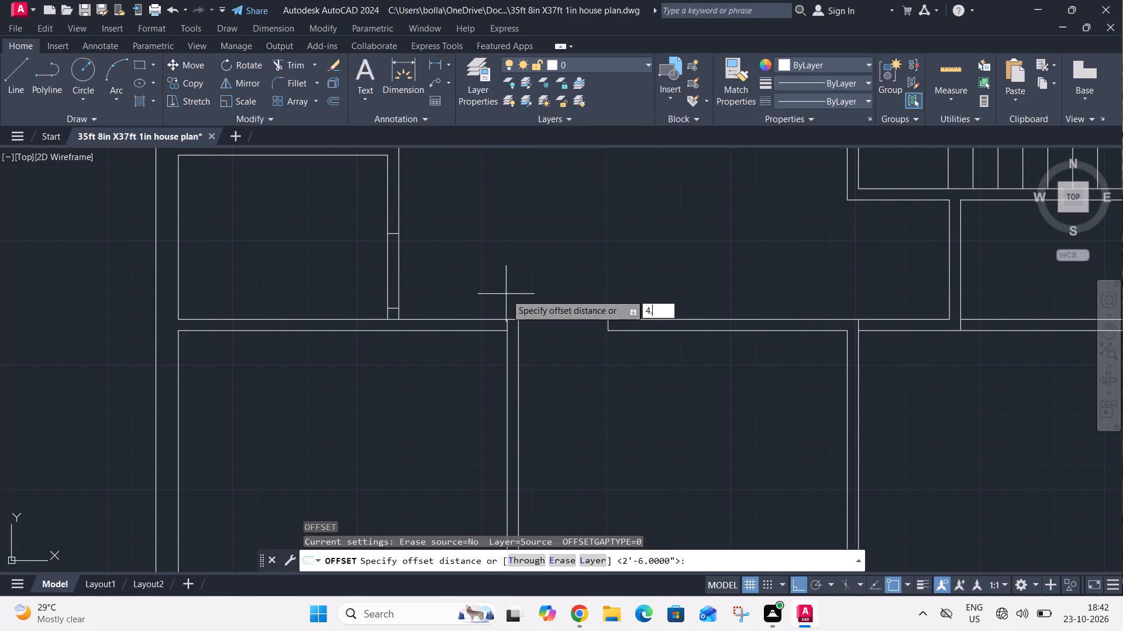
{"action": "type", "text": "5\""}
{"action": "key", "text": "Return"}
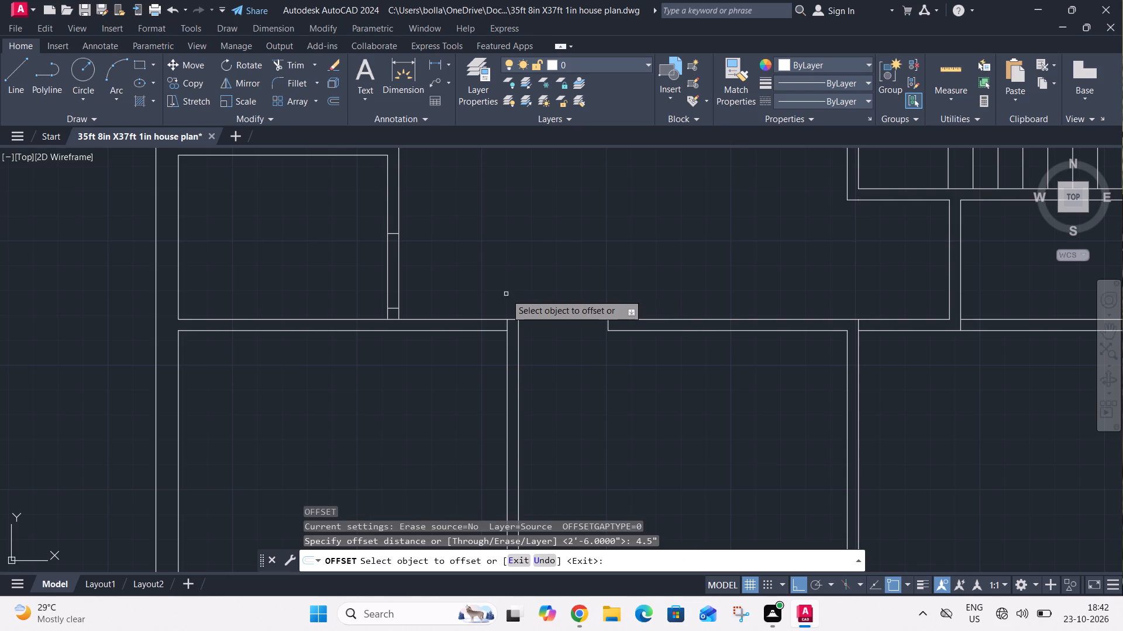
{"action": "scroll", "coordinate": [509, 331], "scroll_direction": "up", "scroll_amount": 2}
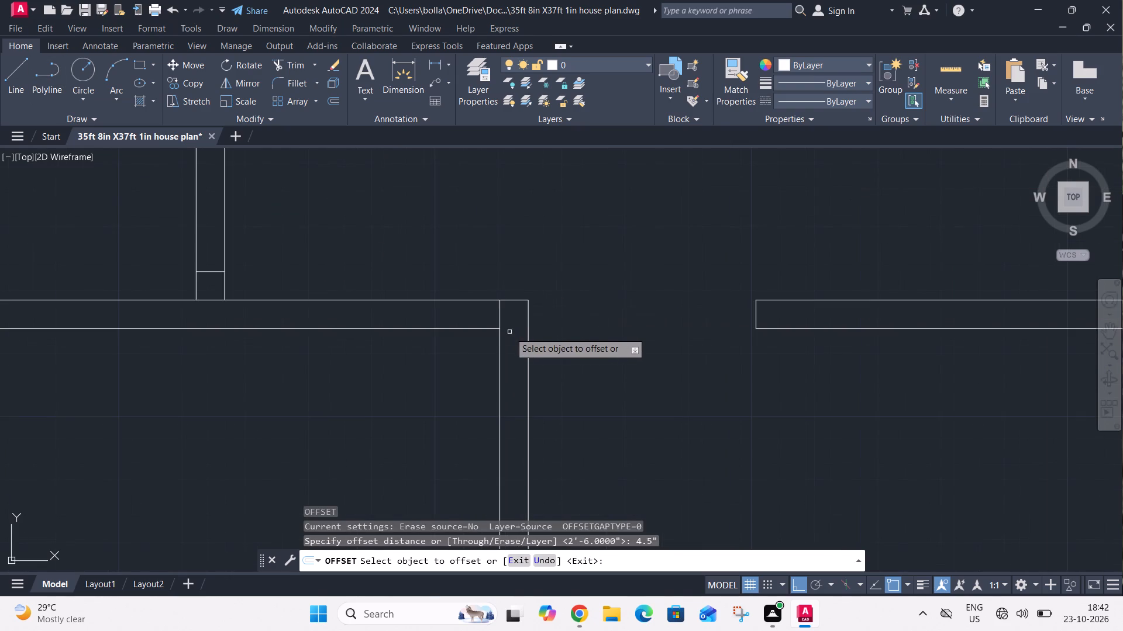
{"action": "left_click", "coordinate": [501, 319]}
{"action": "left_click", "coordinate": [466, 311]}
{"action": "key", "text": "Escape"}
Offset the new line in the lower-left room's top wall 3' to the left to mark a door opening.
{"action": "type", "text": "o 3'"}
{"action": "key", "text": "Return"}
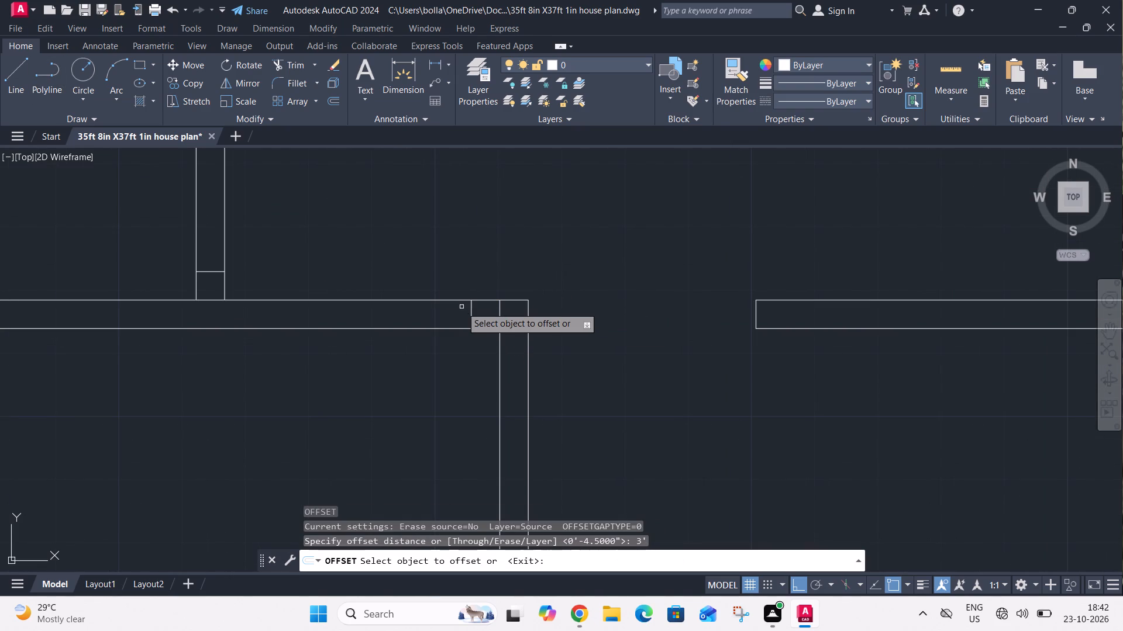
{"action": "left_click", "coordinate": [471, 317]}
{"action": "left_click", "coordinate": [430, 307]}
{"action": "key", "text": "Escape"}
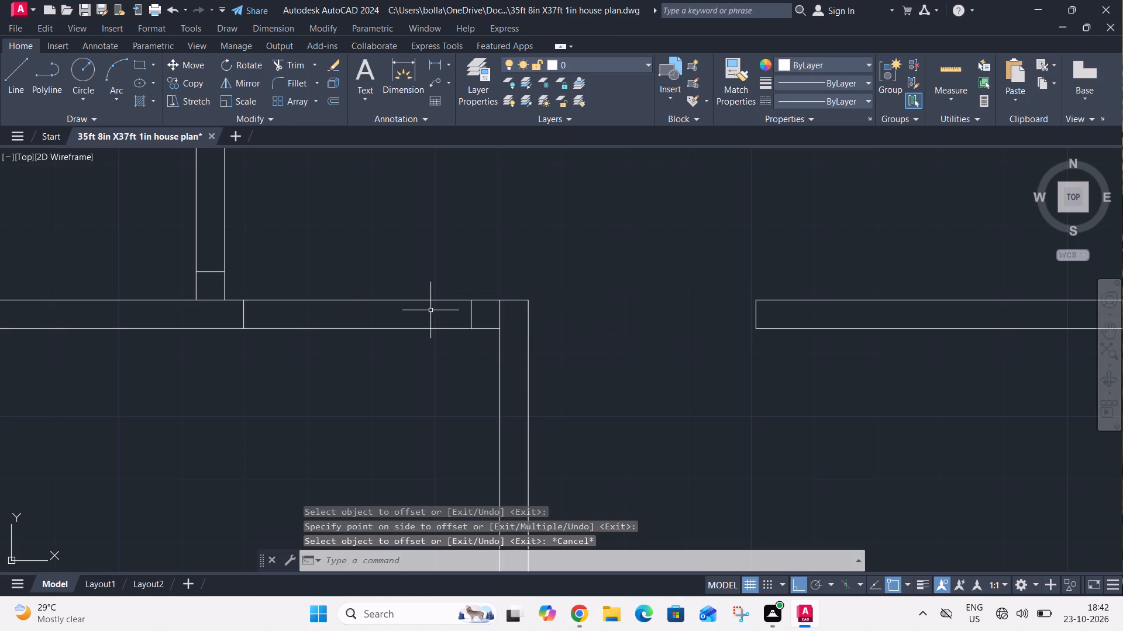
Trim the wall lines across the lower-left room's 3' door opening and the leftover lines at its upper-right corner.
{"action": "type", "text": "tr"}
{"action": "key", "text": "space"}
{"action": "left_click_drag", "start_coordinate": [412, 376], "coordinate": [413, 349]}
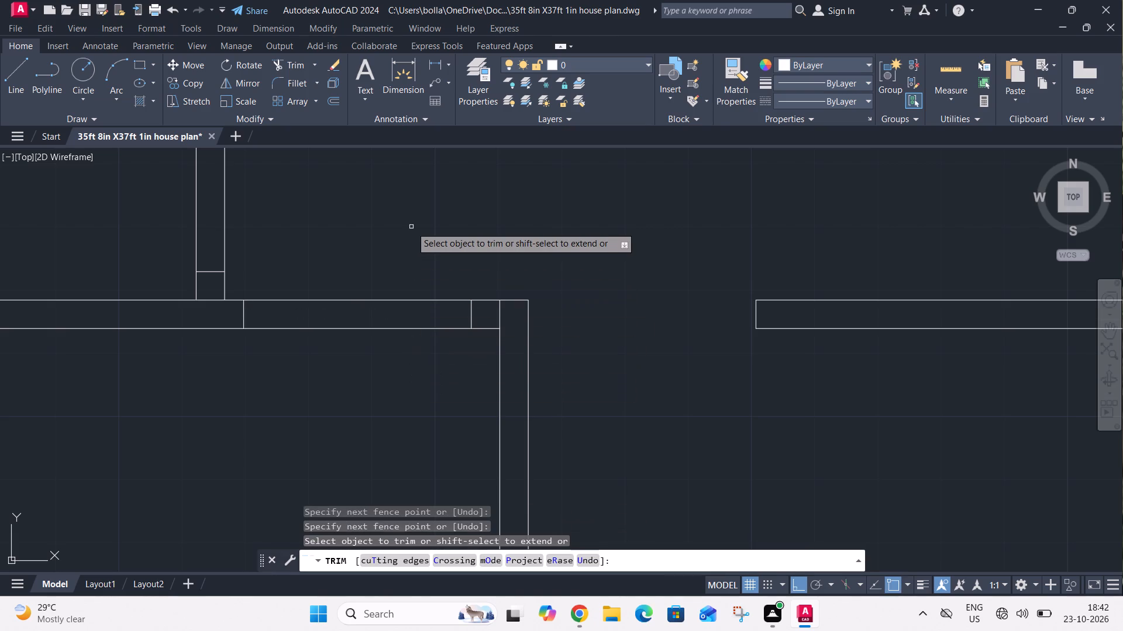
{"action": "left_click", "coordinate": [411, 227]}
{"action": "left_click", "coordinate": [391, 352]}
{"action": "left_click", "coordinate": [497, 315]}
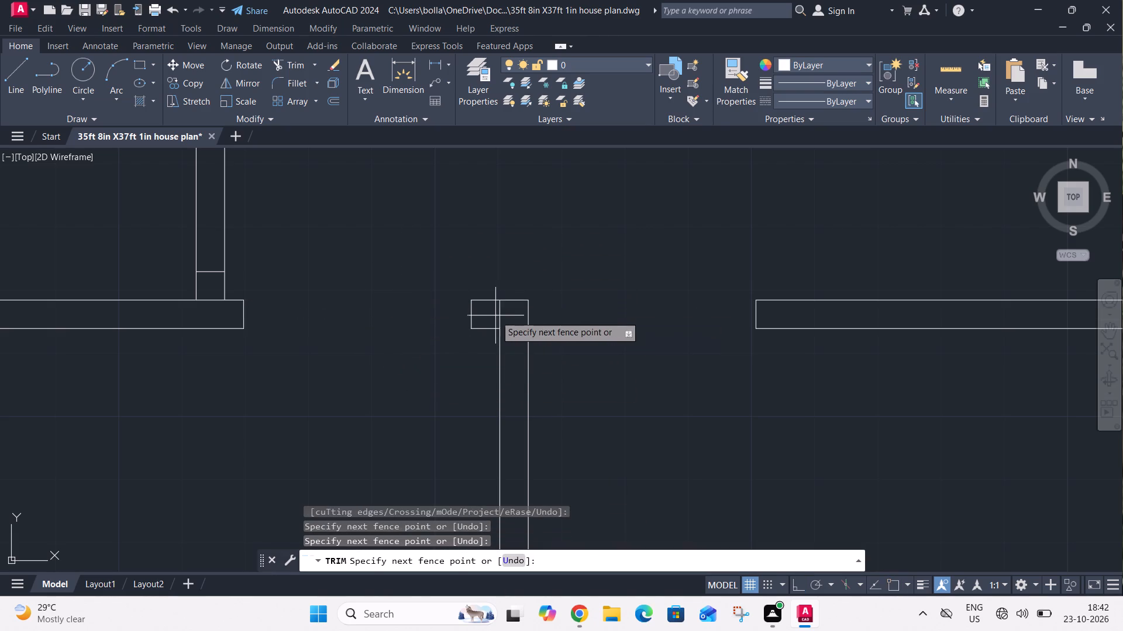
{"action": "left_click", "coordinate": [508, 314]}
Trim the lower small room's right partition across its 2'6" door opening, plus the wall line crossing the stub below it.
{"action": "scroll", "coordinate": [494, 336], "scroll_direction": "down", "scroll_amount": 3}
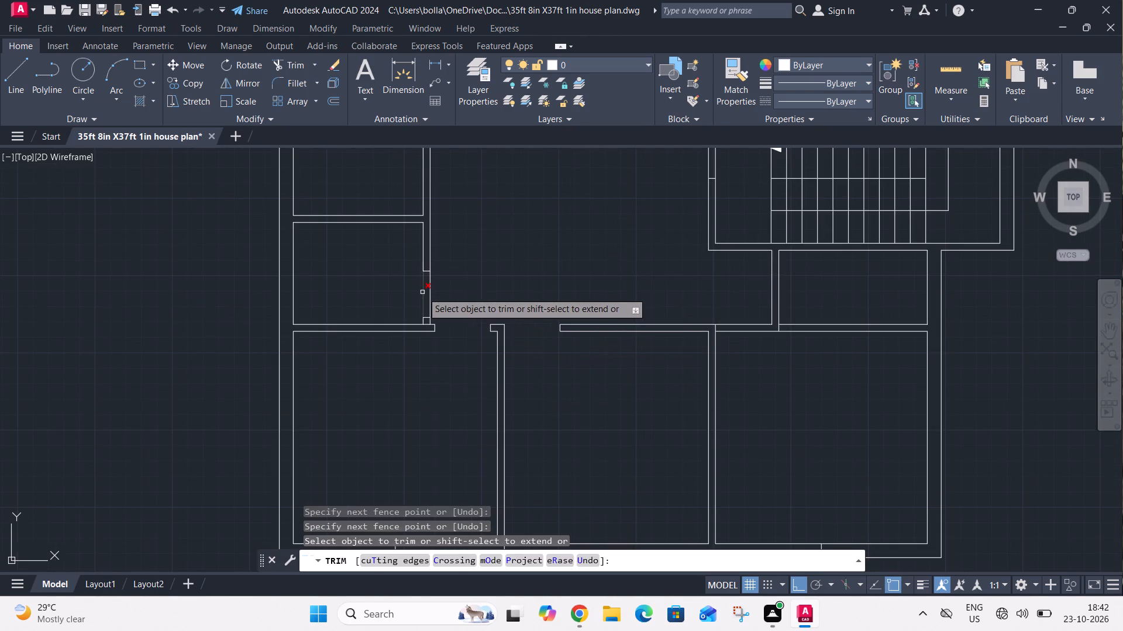
{"action": "scroll", "coordinate": [422, 295], "scroll_direction": "up", "scroll_amount": 3}
{"action": "left_click_drag", "start_coordinate": [495, 299], "coordinate": [492, 305]}
{"action": "left_click", "coordinate": [394, 328]}
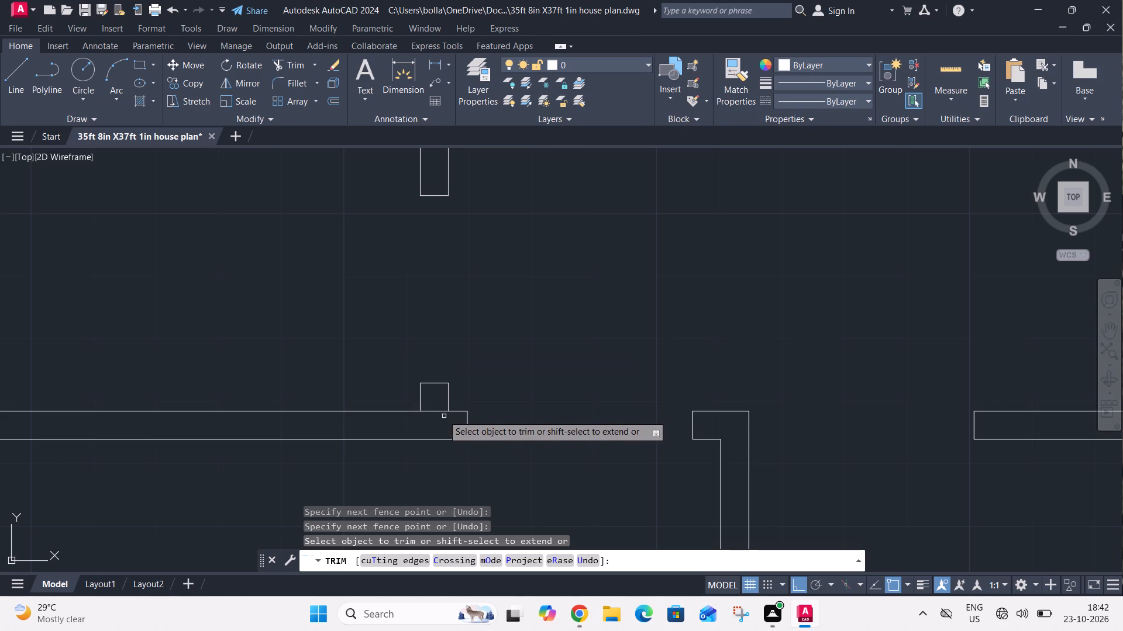
{"action": "left_click", "coordinate": [440, 412]}
Trim the upper small room's 2'6" door opening in its top wall, the overhanging line ends and the lines crossing the partition junction.
{"action": "scroll", "coordinate": [494, 422], "scroll_direction": "down", "scroll_amount": 4}
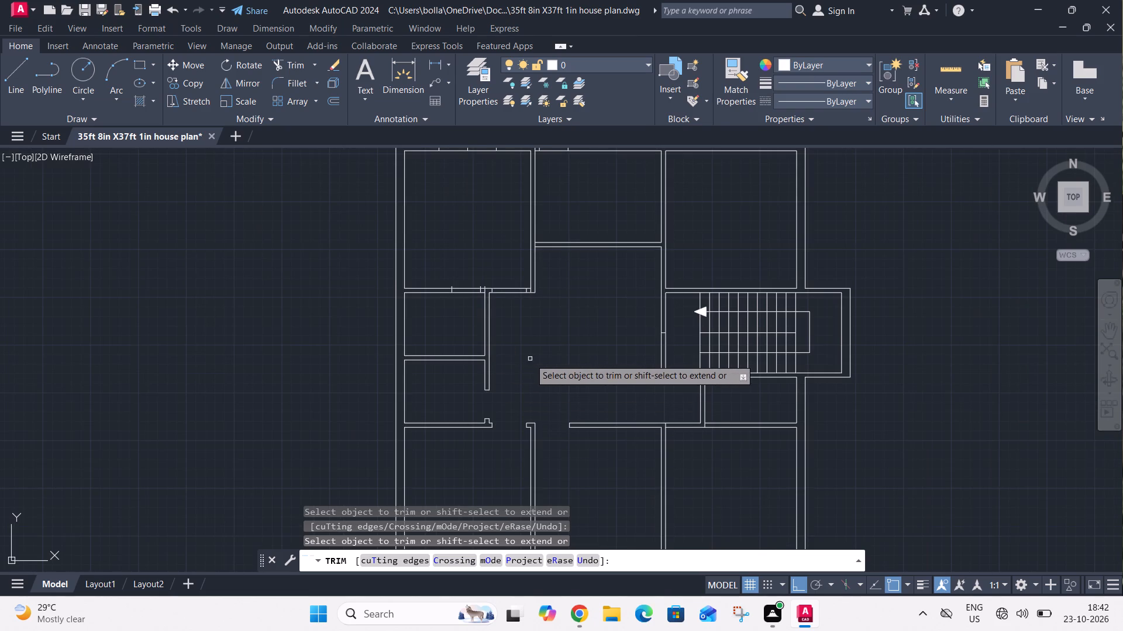
{"action": "middle_click_drag", "start_coordinate": [530, 359], "coordinate": [533, 392]}
{"action": "scroll", "coordinate": [481, 313], "scroll_direction": "up", "scroll_amount": 4}
{"action": "left_click", "coordinate": [552, 353]}
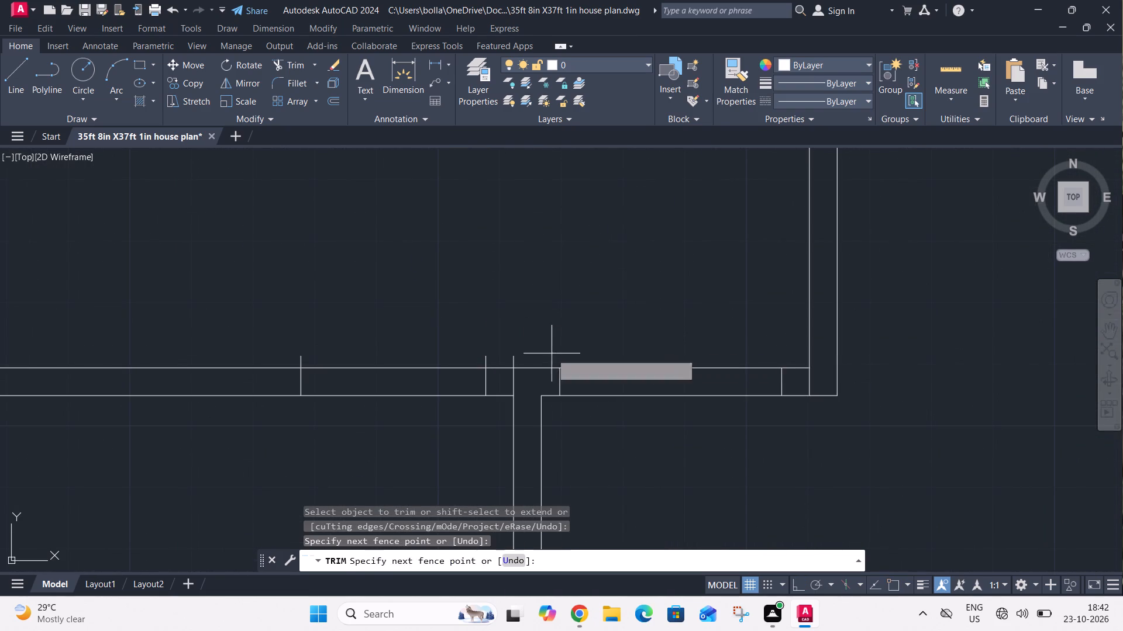
{"action": "left_click", "coordinate": [295, 364]}
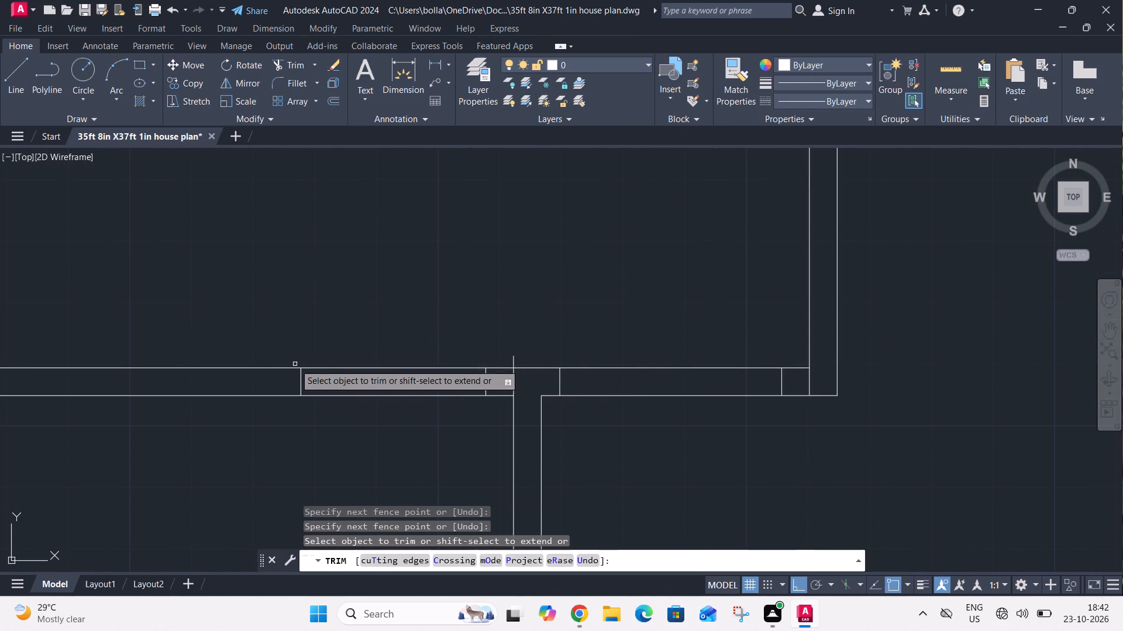
{"action": "left_click", "coordinate": [409, 442]}
{"action": "left_click", "coordinate": [440, 339]}
{"action": "left_click", "coordinate": [513, 357]}
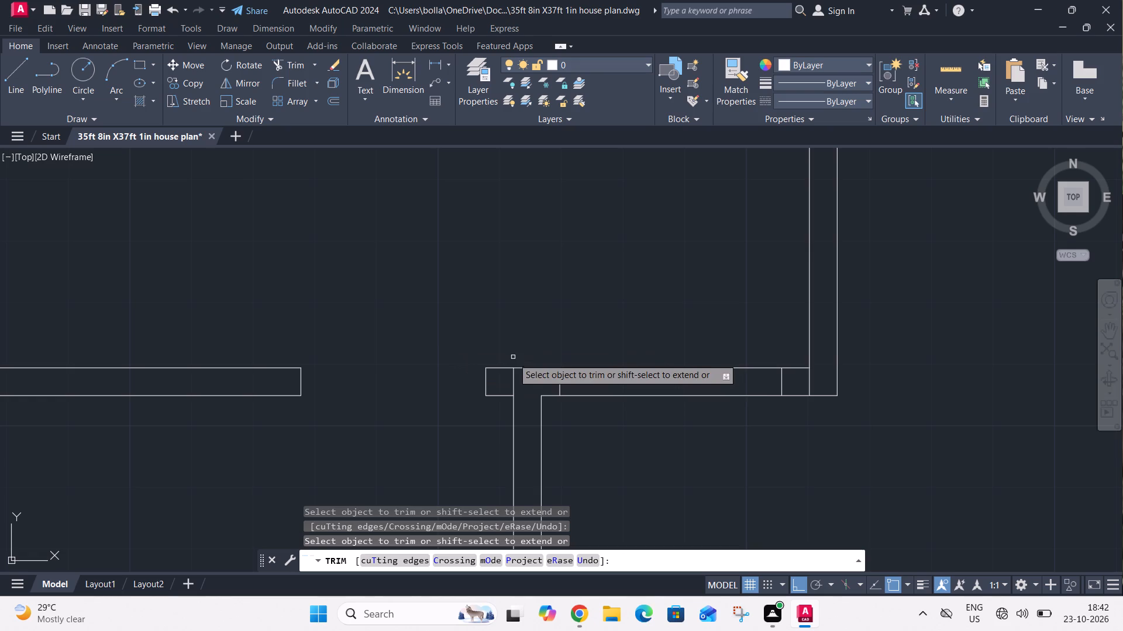
{"action": "left_click", "coordinate": [511, 380]}
{"action": "left_click", "coordinate": [531, 380]}
Trim the wall lines across the upper-left room's 3' door opening and the leftover line at its lower-right corner.
{"action": "left_click_drag", "start_coordinate": [623, 421], "coordinate": [629, 406]}
{"action": "left_click", "coordinate": [648, 331]}
{"action": "left_click", "coordinate": [646, 415]}
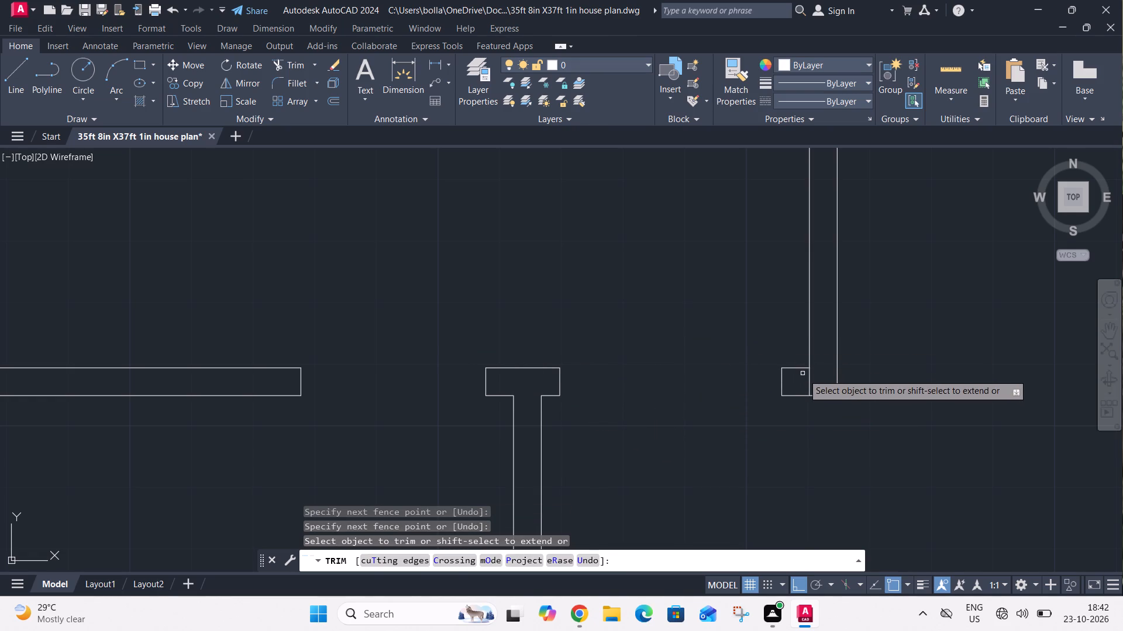
{"action": "left_click", "coordinate": [814, 383]}
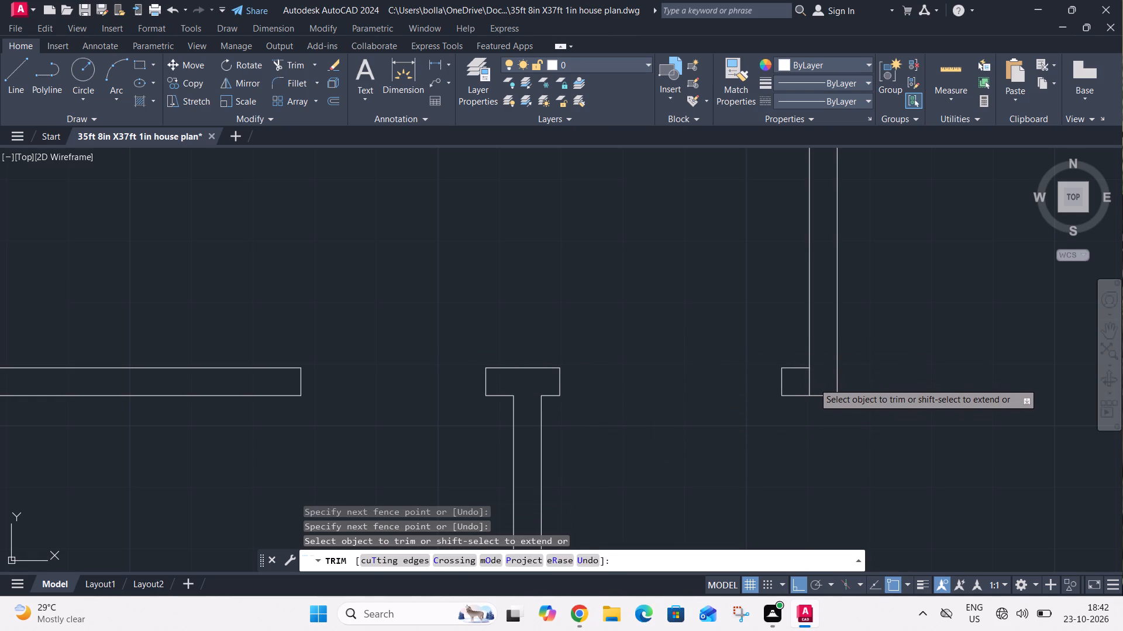
{"action": "left_click", "coordinate": [801, 388]}
Trim the opening in the top-middle room's exterior wall and the partition line crossing that wall beside it.
{"action": "scroll", "coordinate": [738, 330], "scroll_direction": "down", "scroll_amount": 4}
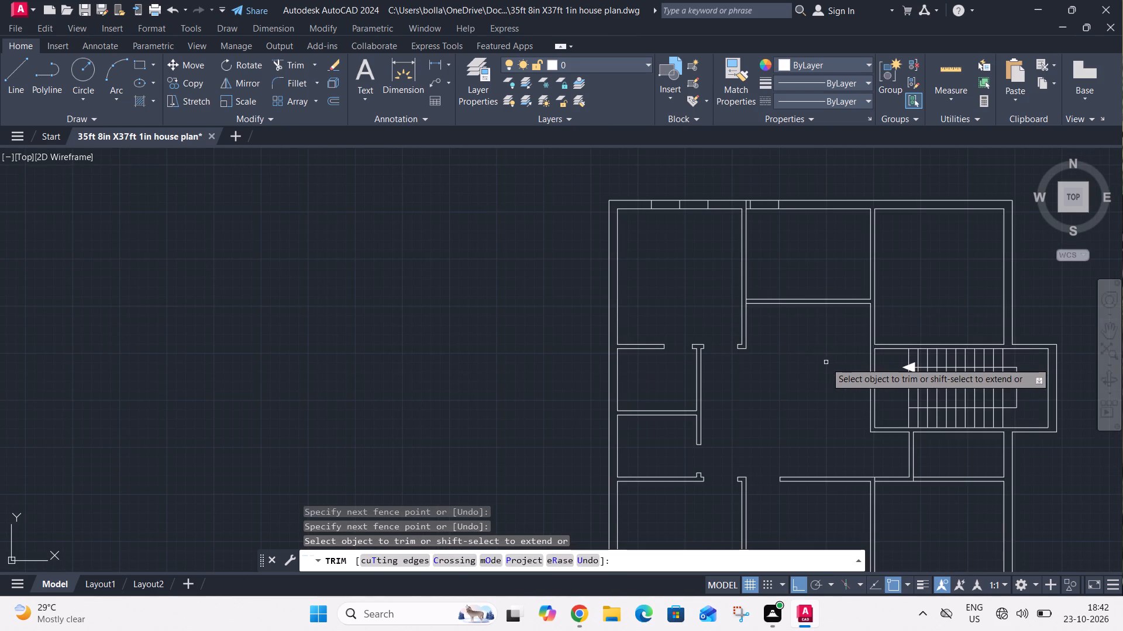
{"action": "middle_click_drag", "start_coordinate": [825, 364], "coordinate": [687, 428]}
{"action": "scroll", "coordinate": [604, 264], "scroll_direction": "up", "scroll_amount": 3}
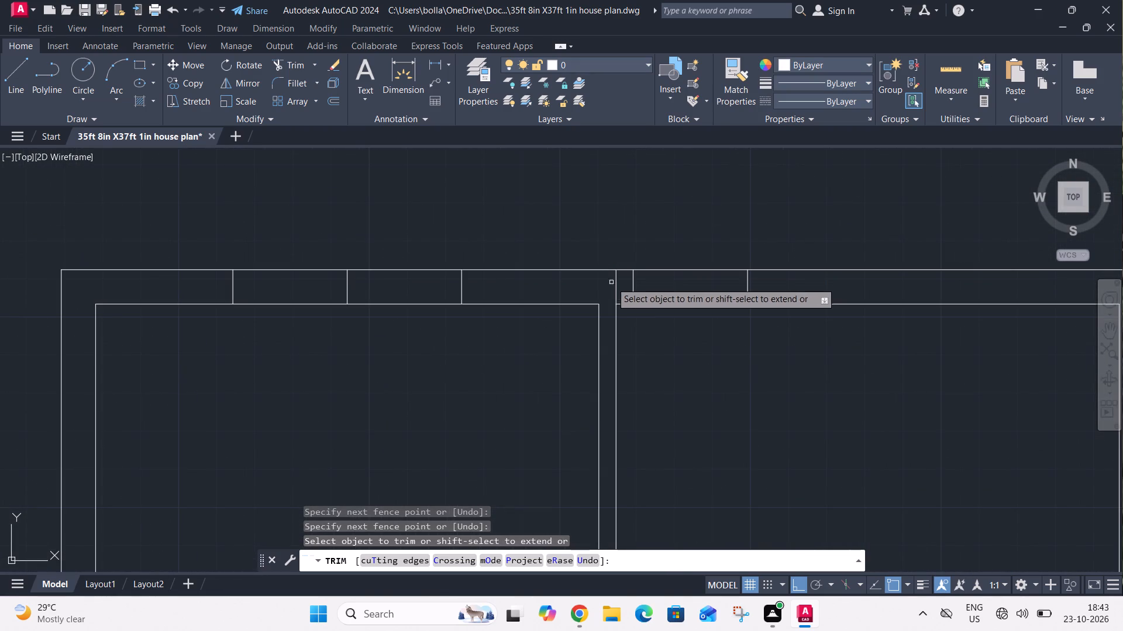
{"action": "left_click", "coordinate": [616, 287]}
{"action": "left_click_drag", "start_coordinate": [722, 342], "coordinate": [725, 335]}
{"action": "left_click", "coordinate": [727, 245]}
Trim both wall lines across the upper-left room's top-wall opening and remove its midpoint line.
{"action": "left_click_drag", "start_coordinate": [353, 378], "coordinate": [352, 369]}
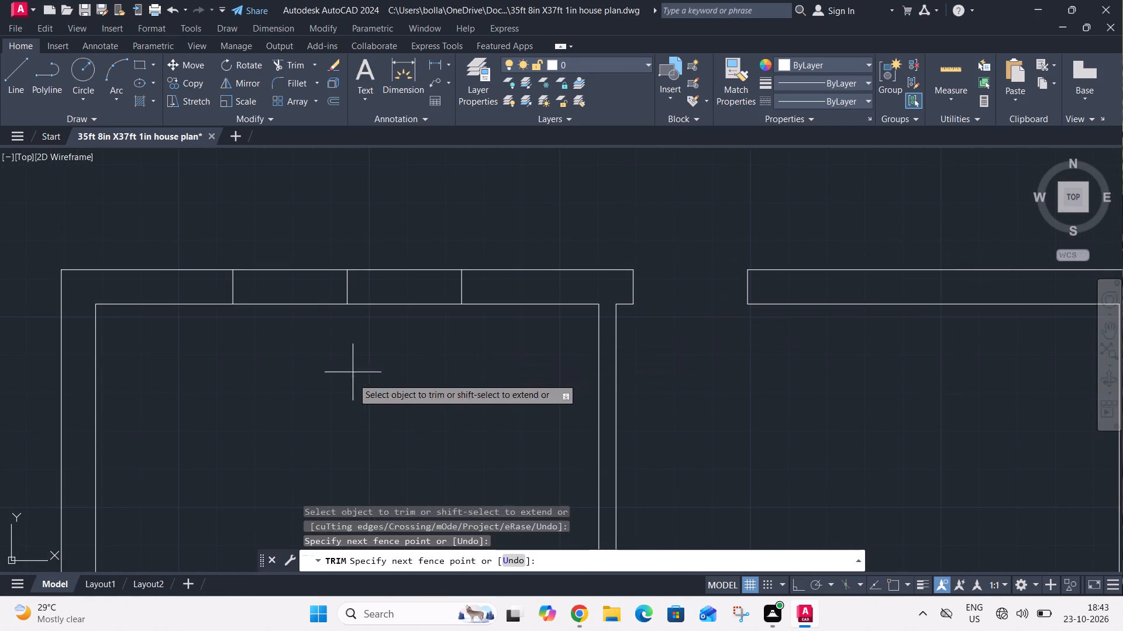
{"action": "left_click_drag", "start_coordinate": [352, 369], "coordinate": [351, 367]}
{"action": "left_click", "coordinate": [306, 256]}
{"action": "left_click_drag", "start_coordinate": [374, 322], "coordinate": [379, 308]}
{"action": "left_click_drag", "start_coordinate": [397, 245], "coordinate": [396, 253]}
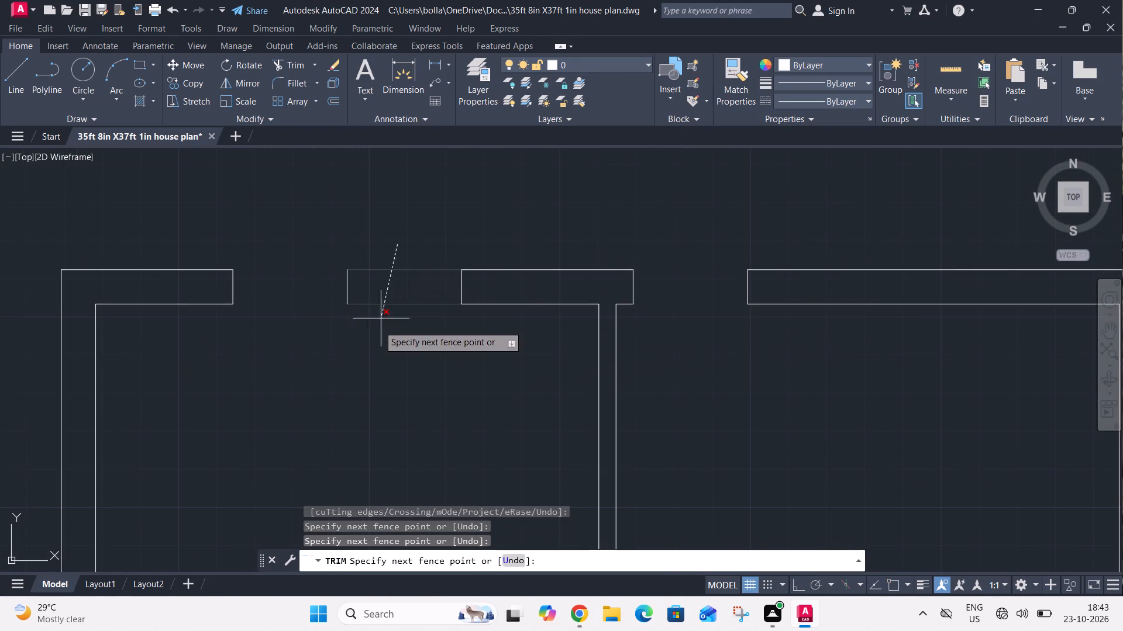
{"action": "left_click", "coordinate": [377, 335]}
{"action": "left_click", "coordinate": [347, 286]}
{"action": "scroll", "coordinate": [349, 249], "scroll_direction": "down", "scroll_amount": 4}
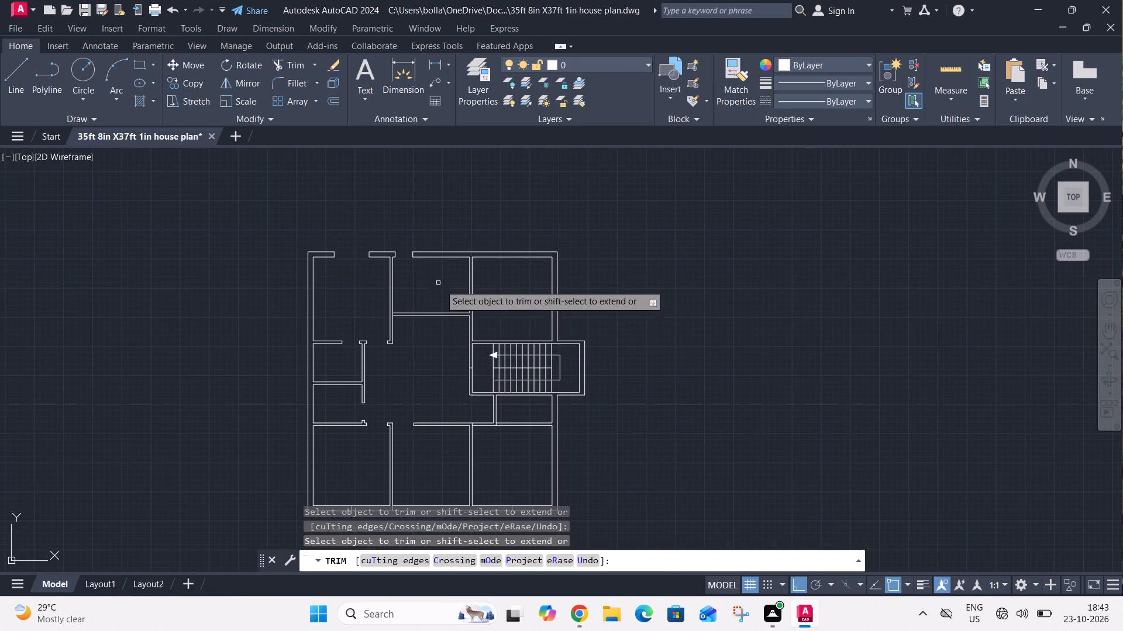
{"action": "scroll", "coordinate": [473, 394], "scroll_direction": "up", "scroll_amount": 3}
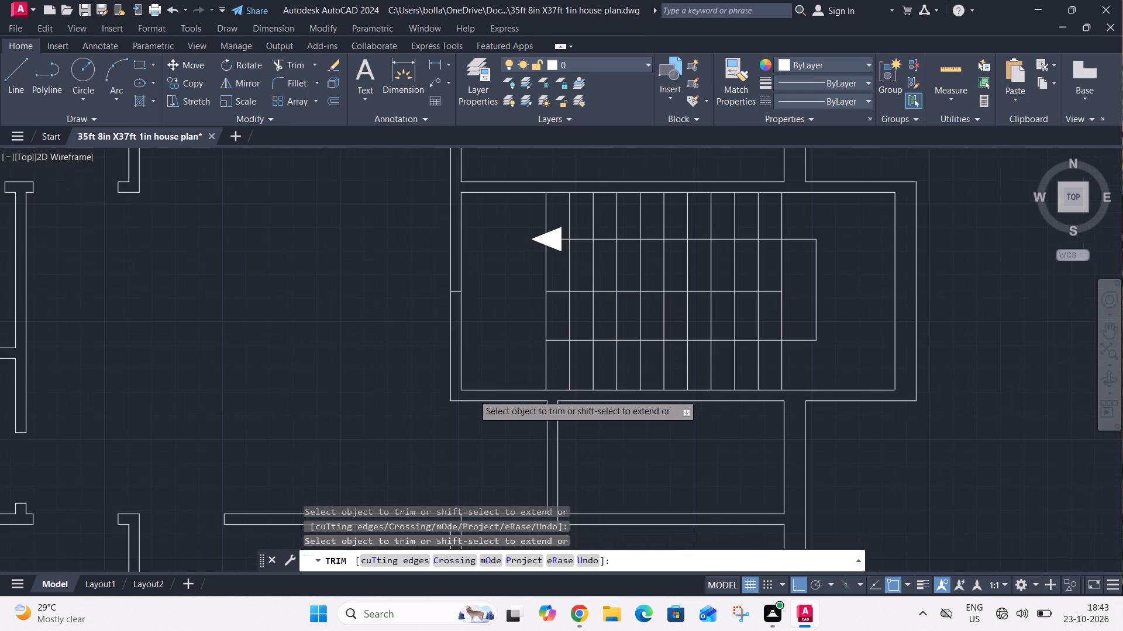
Offset the midpoint line in the bottom-left room's exterior bottom wall 2'6" to each side to mark an opening.
{"action": "key", "text": "Escape"}
{"action": "scroll", "coordinate": [530, 377], "scroll_direction": "down", "scroll_amount": 3}
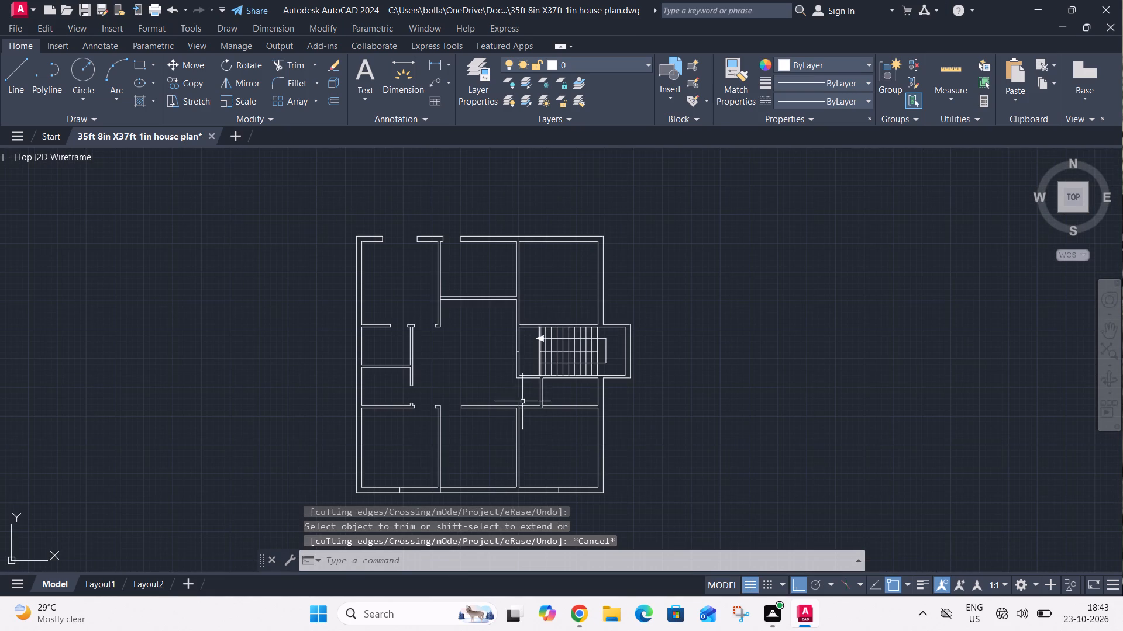
{"action": "middle_click_drag", "start_coordinate": [456, 497], "coordinate": [500, 429]}
{"action": "scroll", "coordinate": [445, 429], "scroll_direction": "up", "scroll_amount": 2}
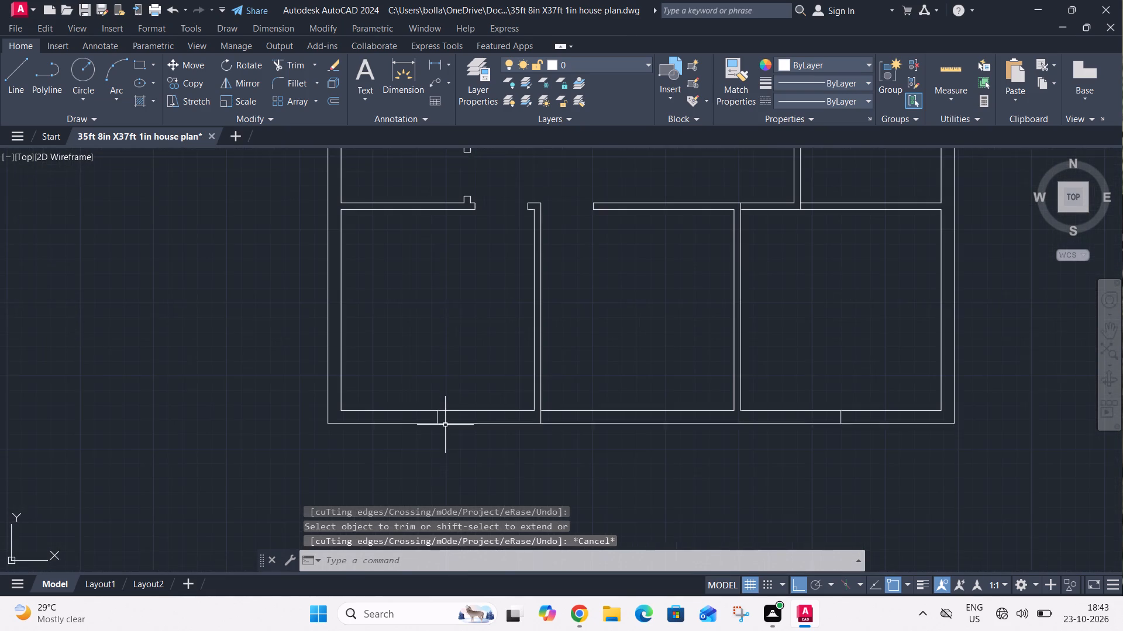
{"action": "type", "text": "o 2'6\""}
{"action": "key", "text": "Return"}
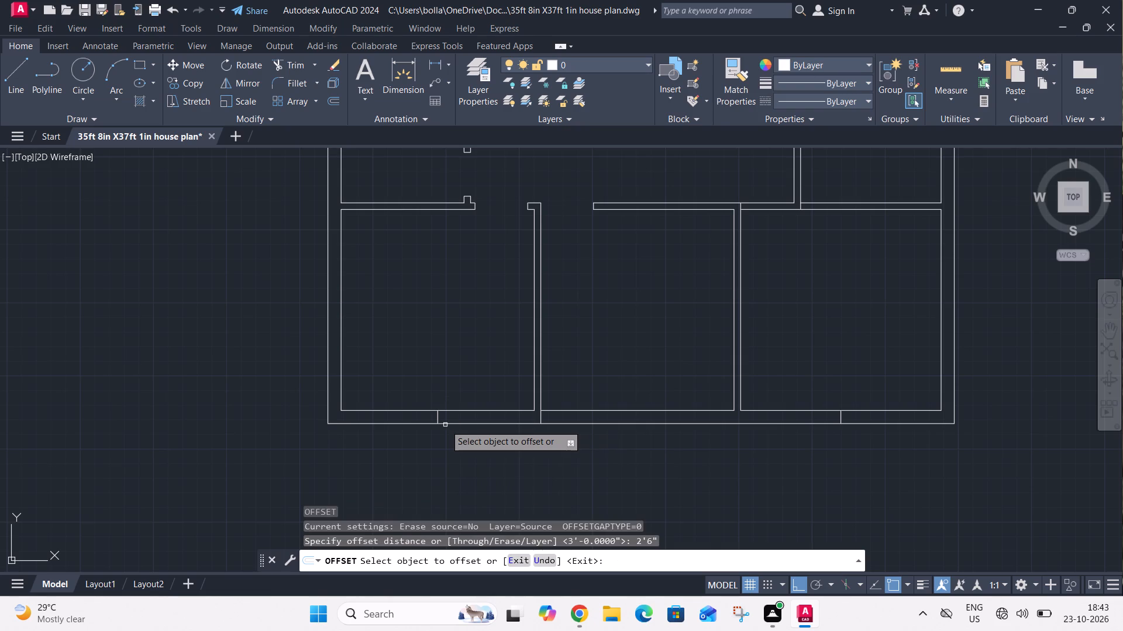
{"action": "scroll", "coordinate": [445, 435], "scroll_direction": "up", "scroll_amount": 2}
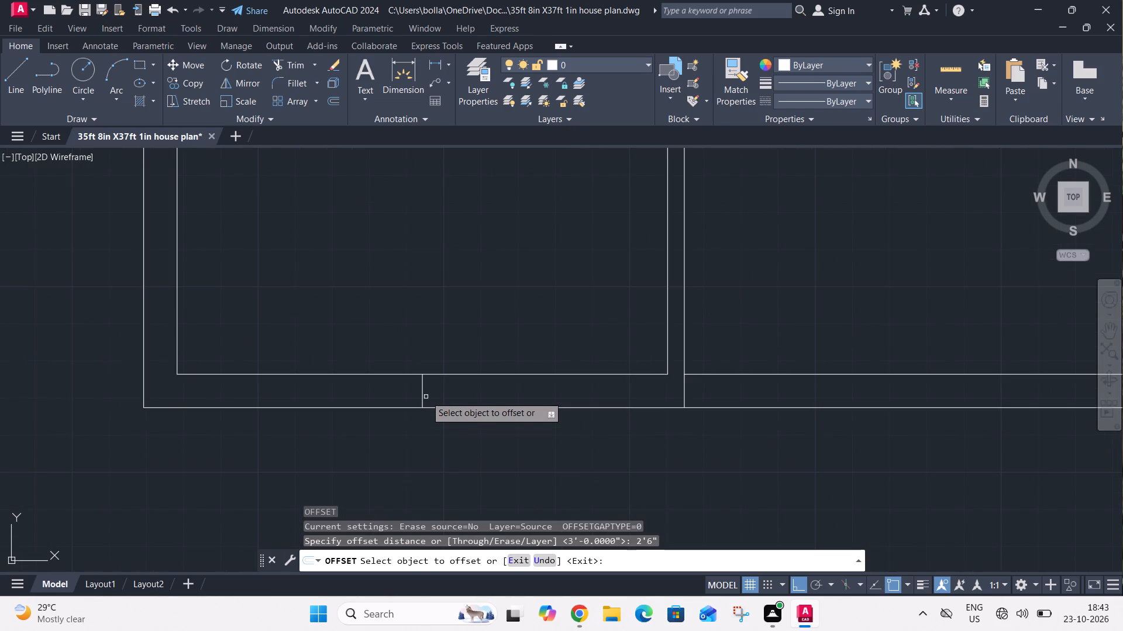
{"action": "left_click", "coordinate": [425, 396]}
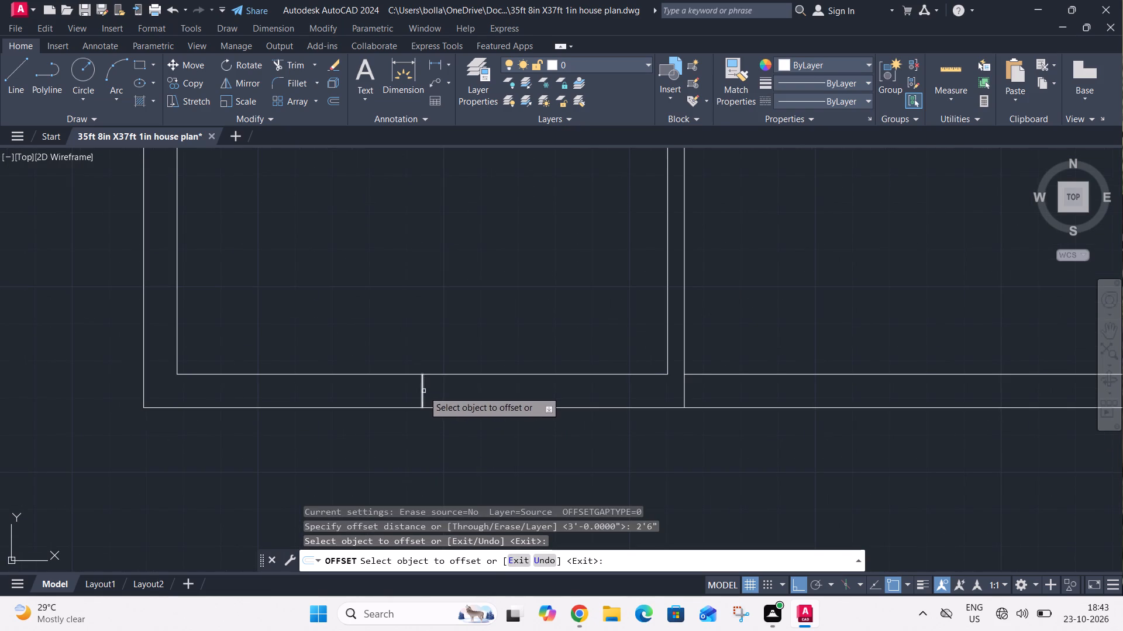
{"action": "left_click", "coordinate": [423, 391]}
{"action": "left_click", "coordinate": [400, 391]}
{"action": "left_click", "coordinate": [425, 397]}
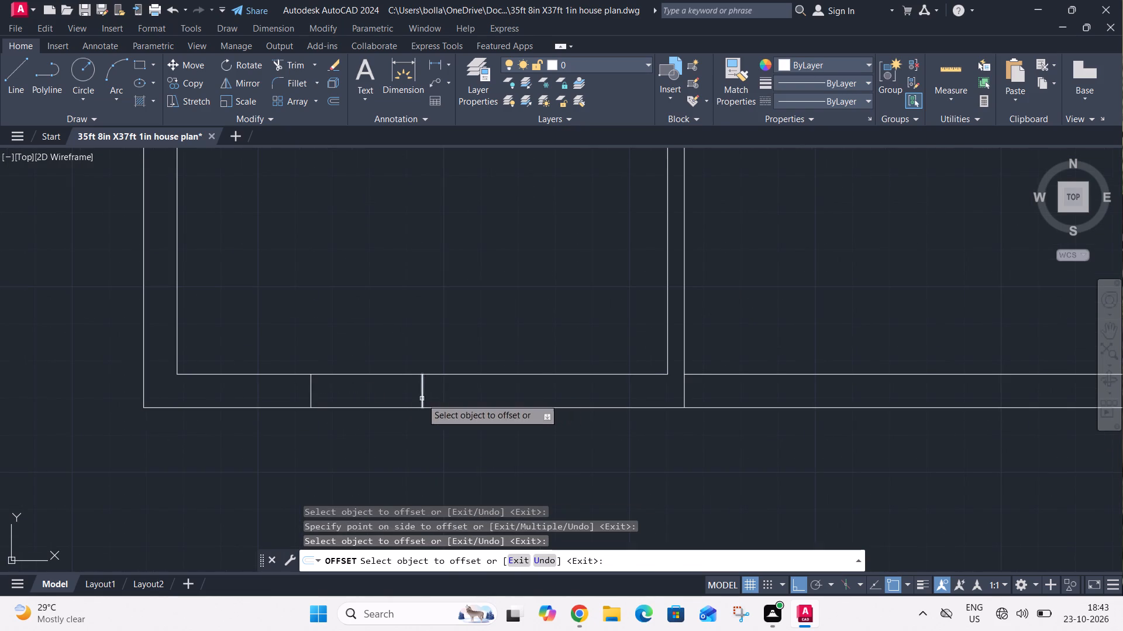
{"action": "left_click", "coordinate": [422, 398]}
{"action": "left_click", "coordinate": [458, 395]}
{"action": "key", "text": "Escape"}
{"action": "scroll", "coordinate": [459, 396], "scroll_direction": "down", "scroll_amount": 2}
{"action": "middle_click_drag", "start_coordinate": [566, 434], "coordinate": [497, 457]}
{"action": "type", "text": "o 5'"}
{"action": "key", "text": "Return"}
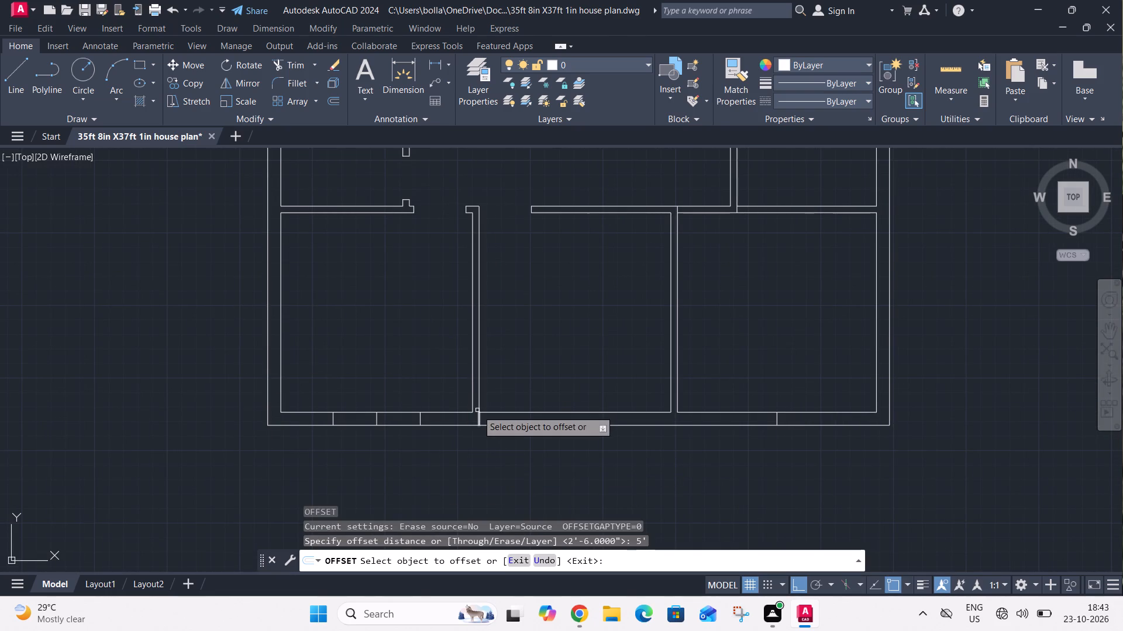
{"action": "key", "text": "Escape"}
Mark a 5' opening in the bottom-middle room's bottom wall, starting 4.5" to the right of its left partition line.
{"action": "type", "text": "o 4.5\""}
{"action": "key", "text": "Return"}
{"action": "scroll", "coordinate": [463, 417], "scroll_direction": "up", "scroll_amount": 2}
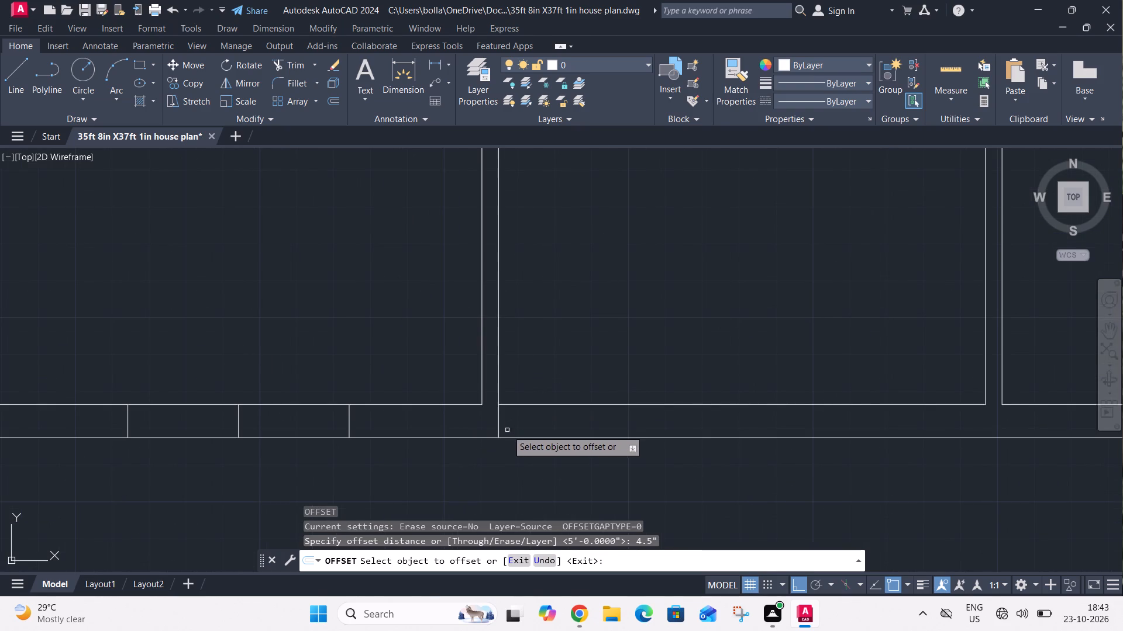
{"action": "left_click", "coordinate": [500, 431]}
{"action": "left_click", "coordinate": [538, 424]}
{"action": "key", "text": "Escape"}
{"action": "type", "text": "o 5"}
{"action": "key", "text": "apostrophe"}
{"action": "key", "text": "Return"}
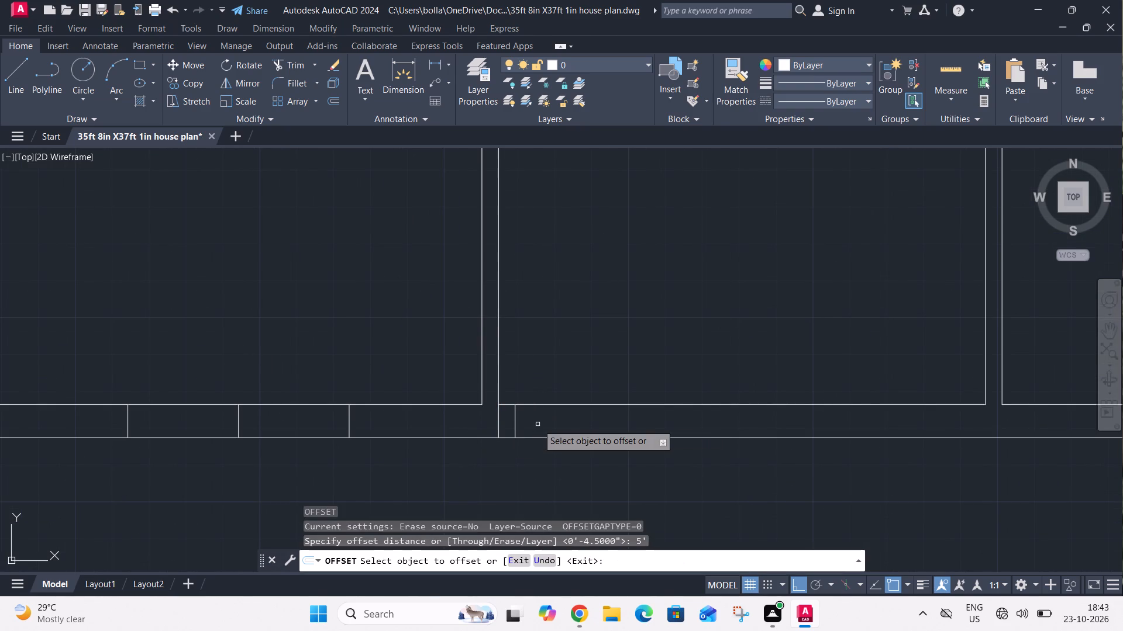
{"action": "left_click", "coordinate": [515, 419]}
{"action": "left_click", "coordinate": [568, 430]}
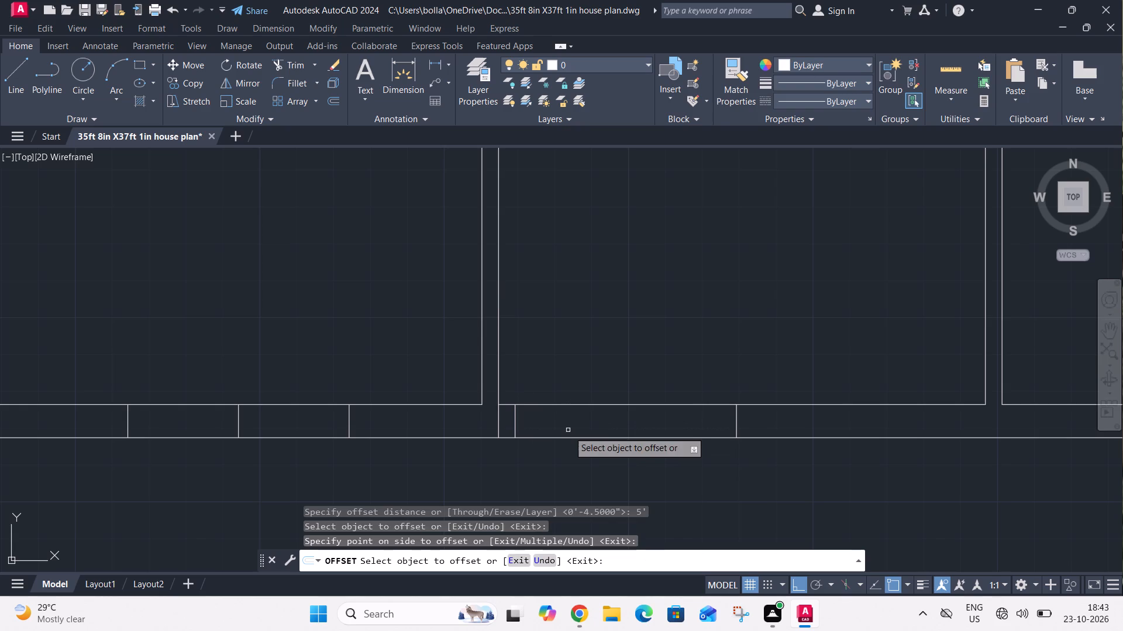
{"action": "key", "text": "Escape"}
Offset the midpoint line in the bottom-right room's bottom wall 2'6" to each side to mark an opening.
{"action": "scroll", "coordinate": [573, 434], "scroll_direction": "down", "scroll_amount": 3}
{"action": "middle_click_drag", "start_coordinate": [694, 474], "coordinate": [443, 483]}
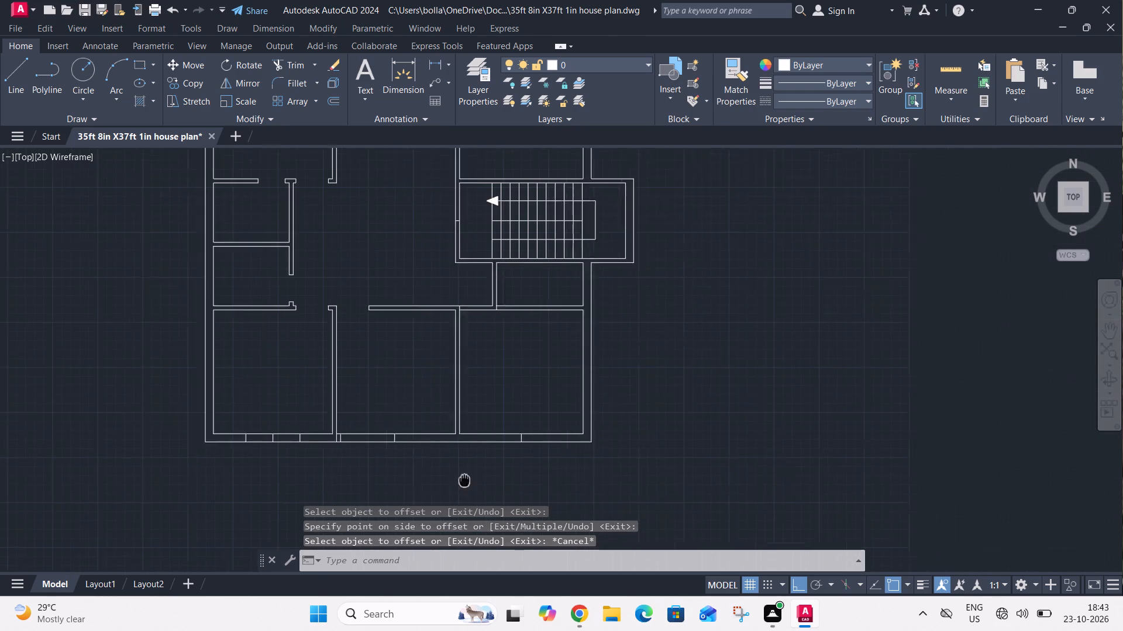
{"action": "middle_click_drag", "start_coordinate": [443, 483], "coordinate": [442, 483]}
{"action": "type", "text": "o 2'+"}
{"action": "key", "text": "BackSpace"}
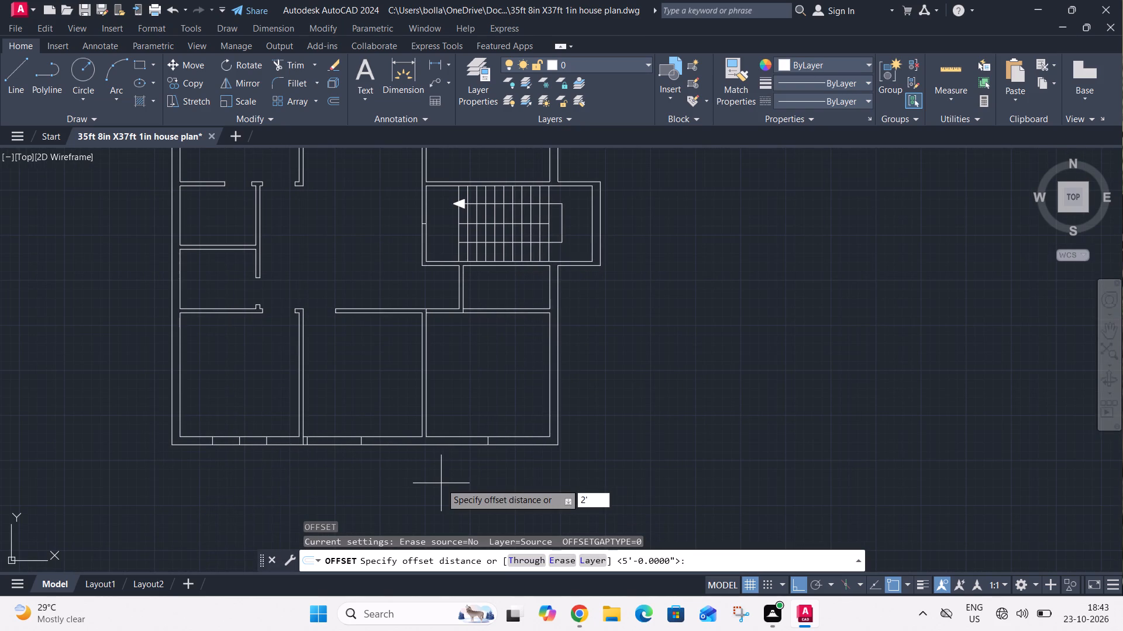
{"action": "type", "text": "6\""}
{"action": "key", "text": "Return"}
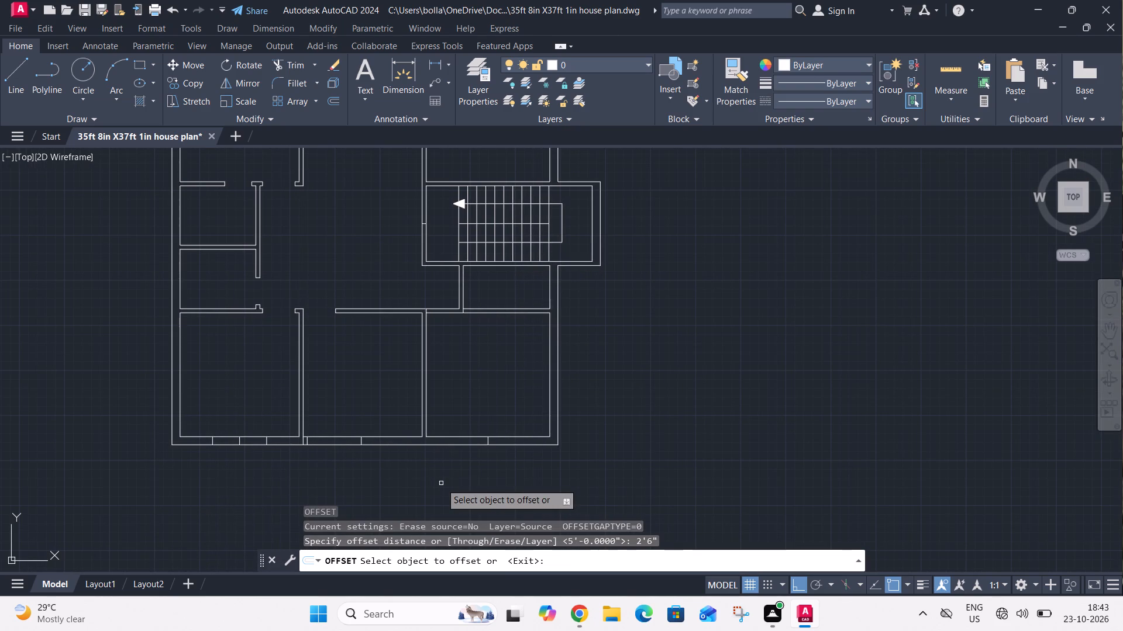
{"action": "scroll", "coordinate": [473, 436], "scroll_direction": "up", "scroll_amount": 3}
{"action": "left_click", "coordinate": [516, 462]}
{"action": "left_click", "coordinate": [496, 460]}
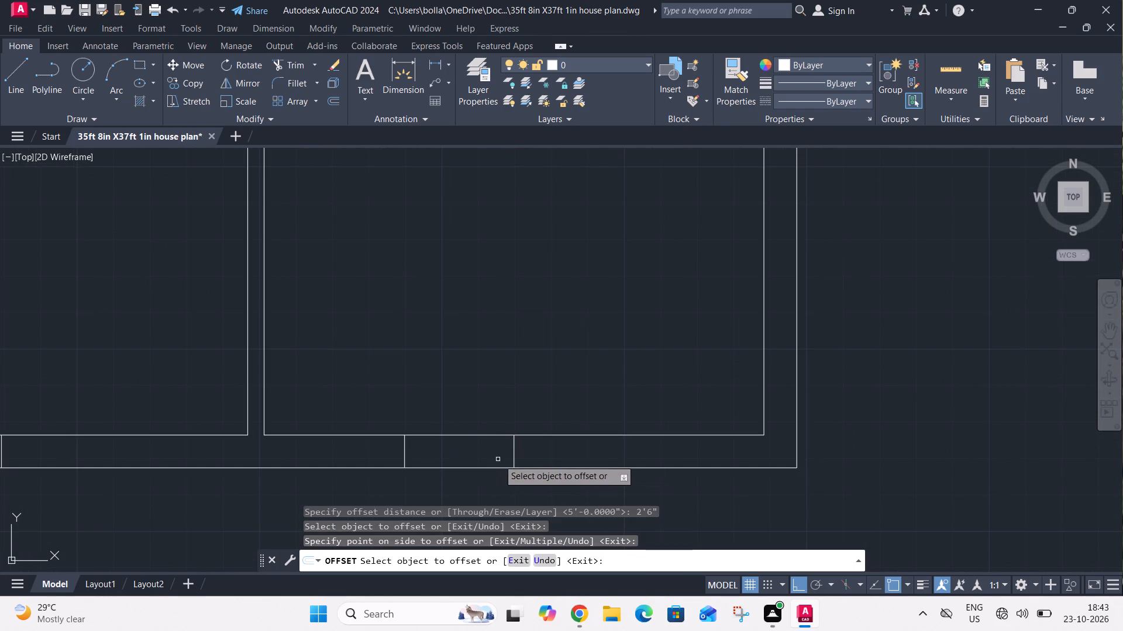
{"action": "left_click", "coordinate": [517, 458]}
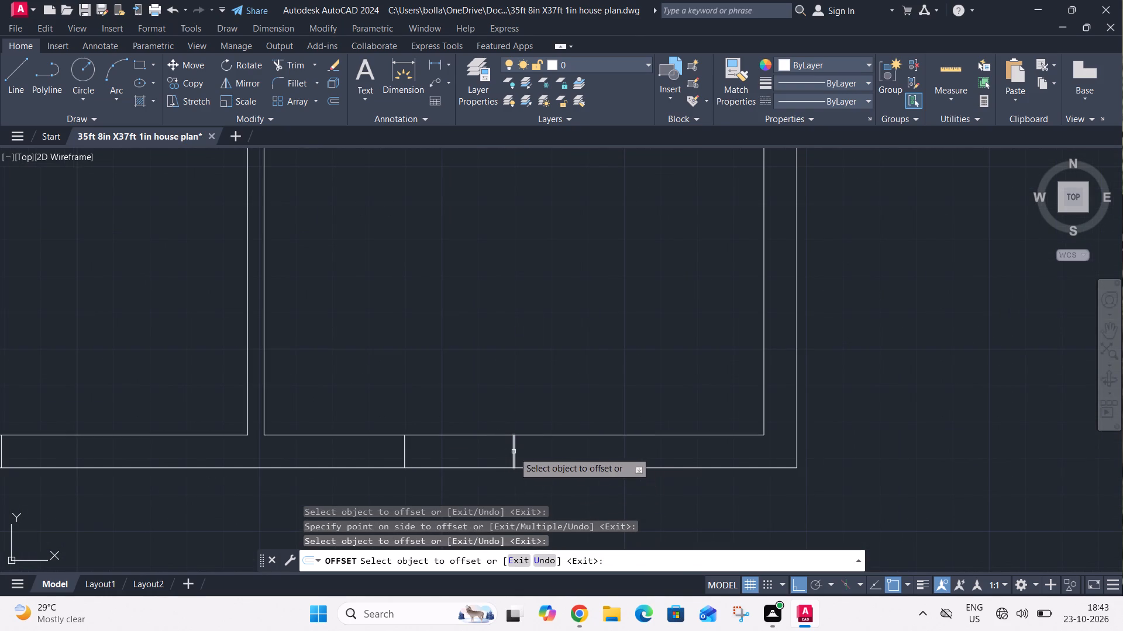
{"action": "left_click_drag", "start_coordinate": [514, 452], "coordinate": [521, 453]}
{"action": "left_click", "coordinate": [581, 455]}
{"action": "key", "text": "Escape"}
Offset the short line at the bottom-right room's upper-left corner 4.5" both ways, and the one at the small room's lower-left corner 4.5" rightward.
{"action": "scroll", "coordinate": [583, 456], "scroll_direction": "down", "scroll_amount": 3}
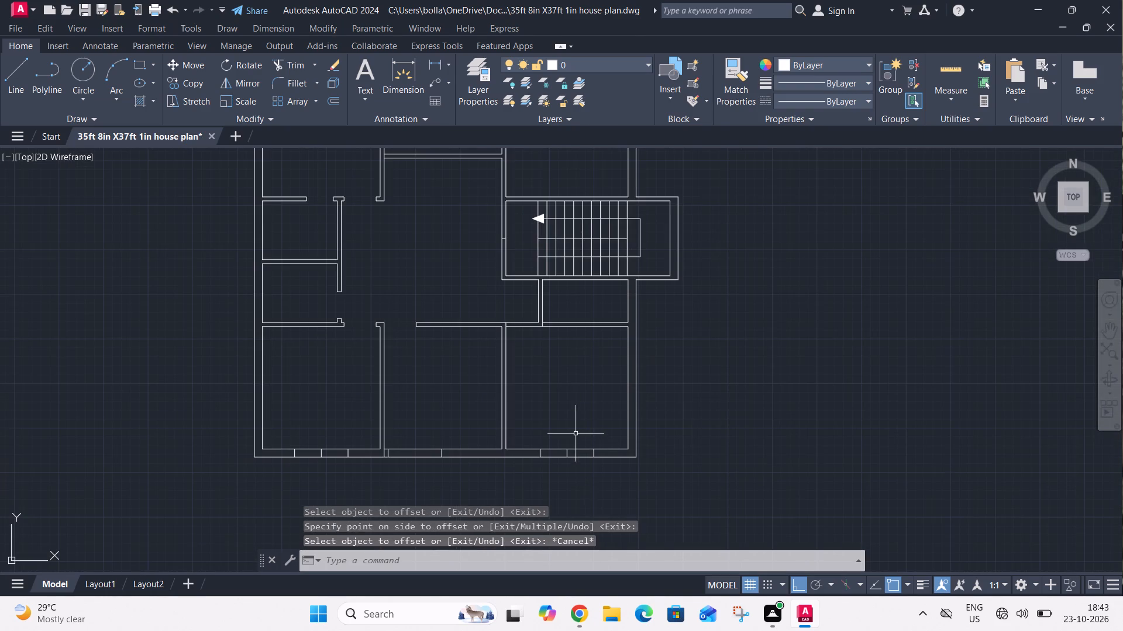
{"action": "middle_click_drag", "start_coordinate": [573, 429], "coordinate": [527, 490]}
{"action": "scroll", "coordinate": [466, 390], "scroll_direction": "up", "scroll_amount": 3}
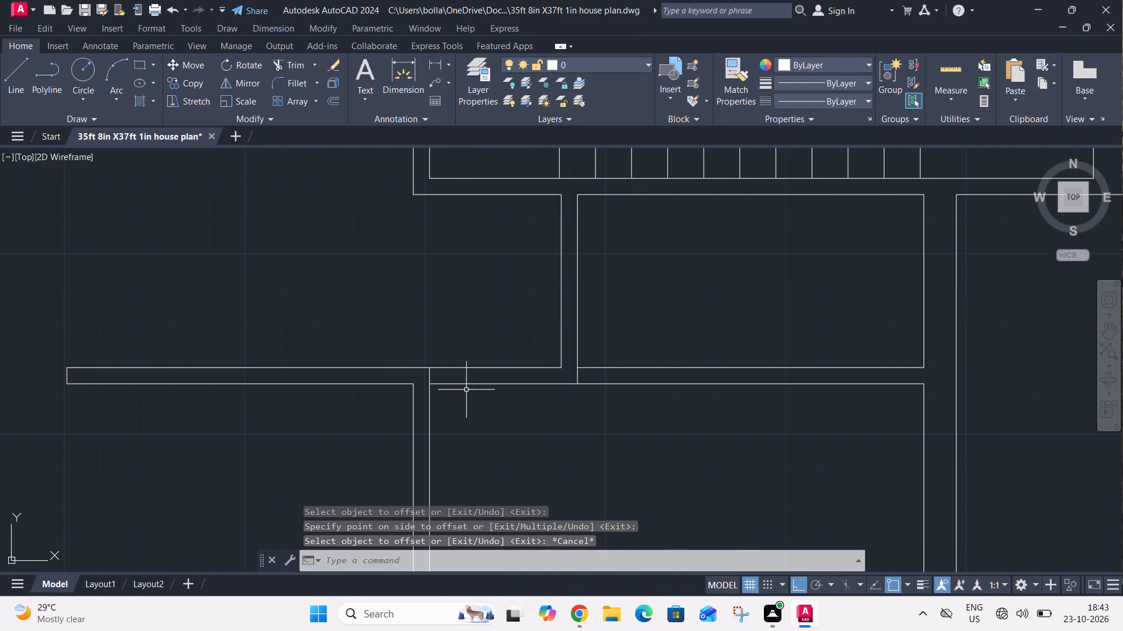
{"action": "type", "text": "o"}
{"action": "key", "text": "space"}
{"action": "type", "text": "4.5\""}
{"action": "key", "text": "Return"}
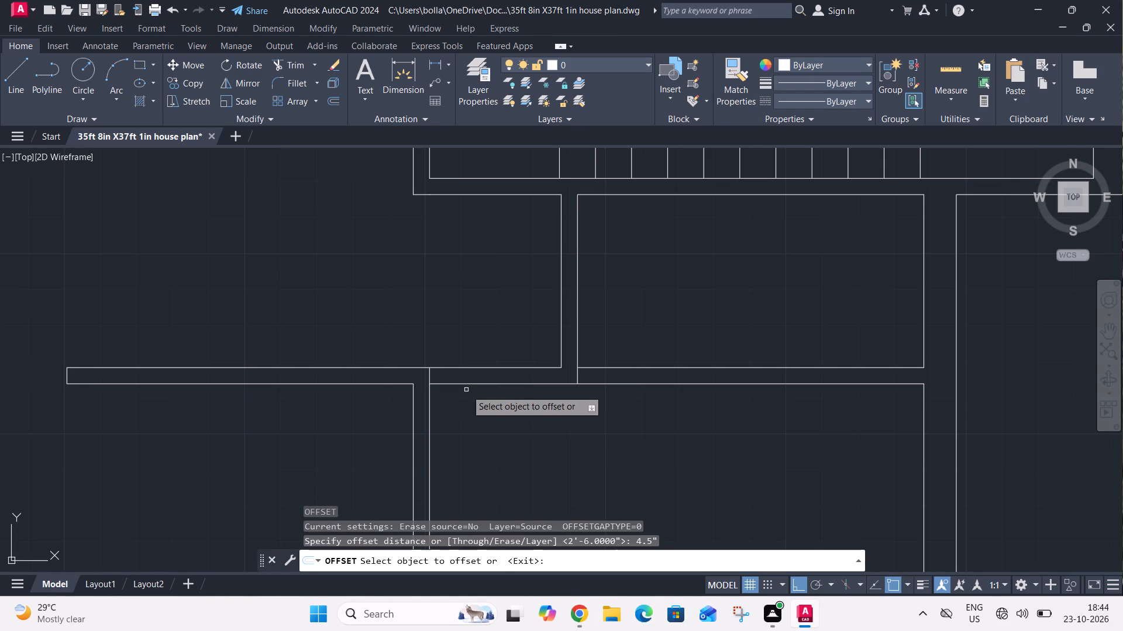
{"action": "left_click", "coordinate": [428, 376]}
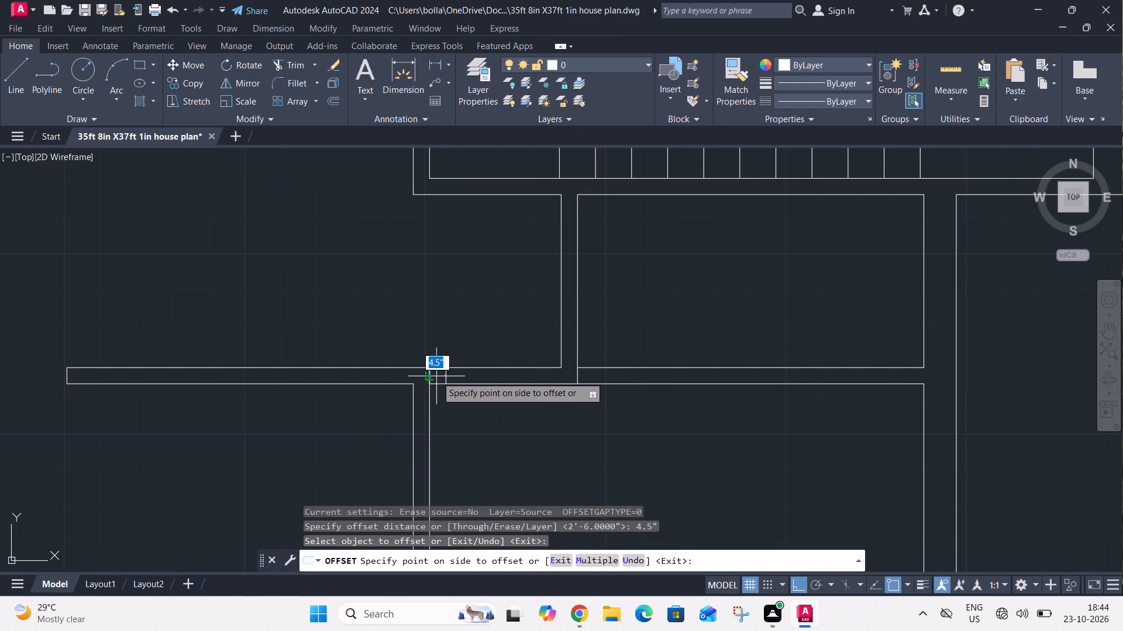
{"action": "left_click", "coordinate": [436, 376]}
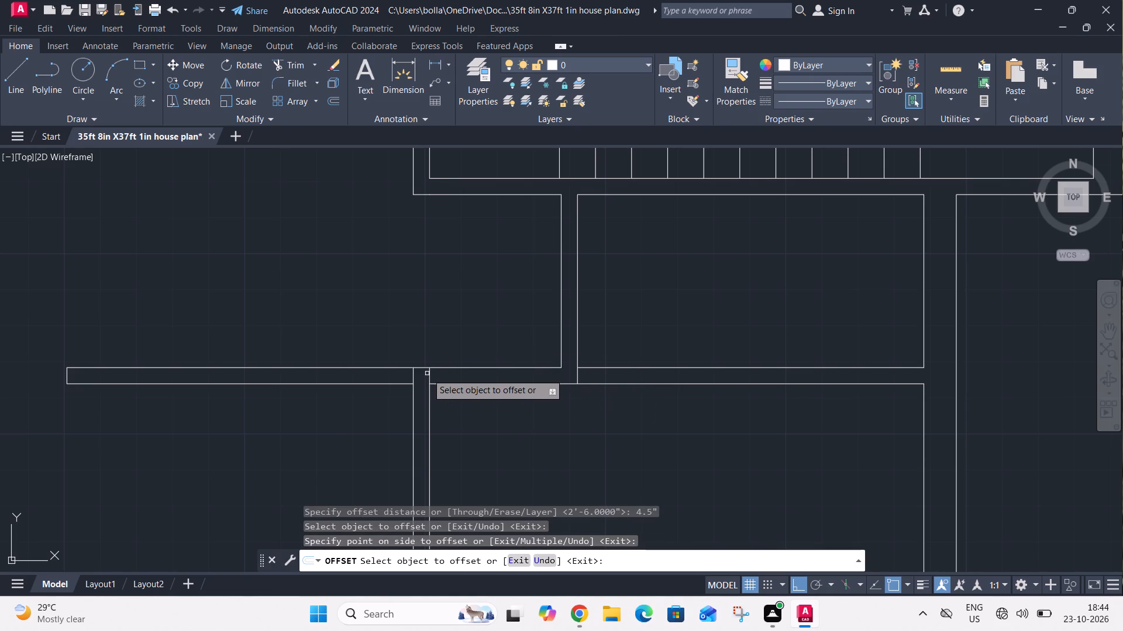
{"action": "left_click", "coordinate": [428, 374]}
{"action": "left_click", "coordinate": [471, 386]}
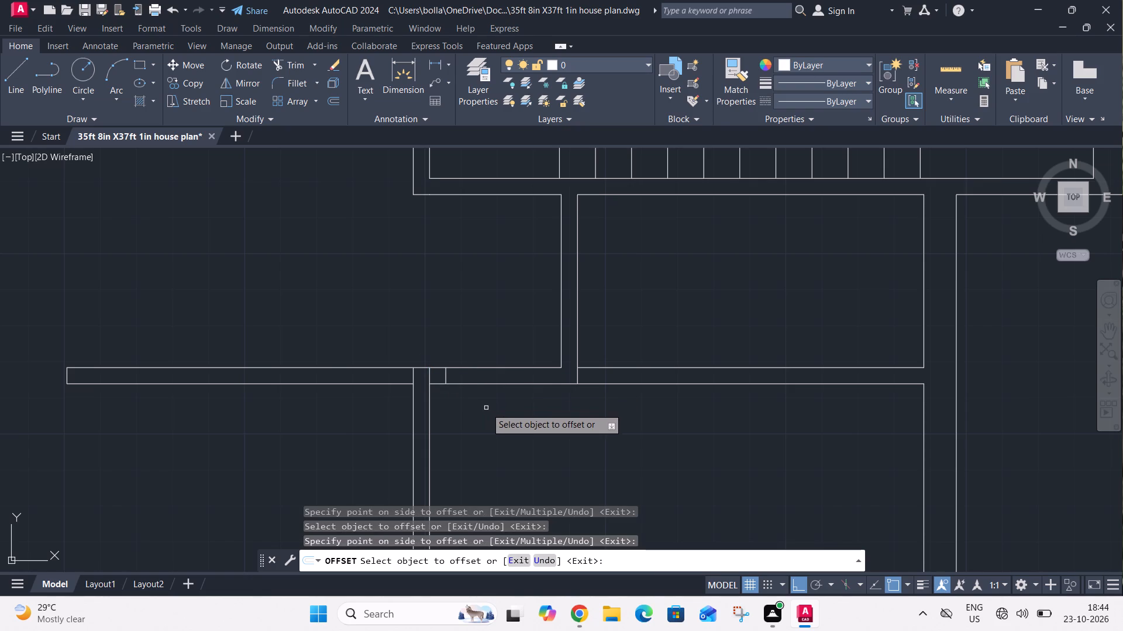
{"action": "left_click", "coordinate": [580, 377]}
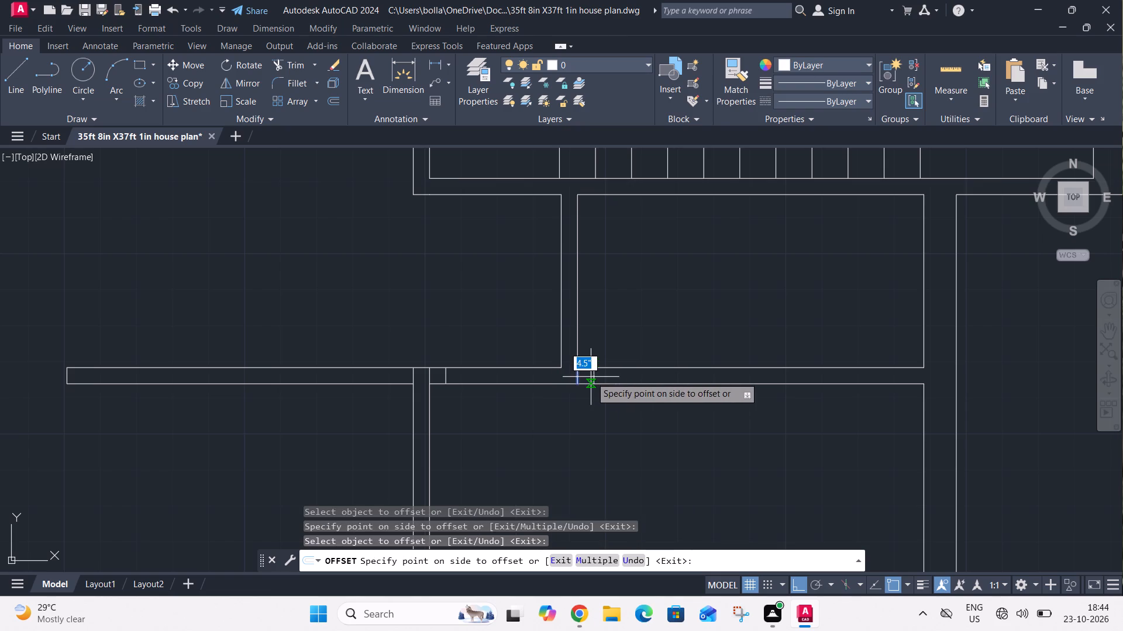
{"action": "left_click", "coordinate": [591, 377]}
{"action": "key", "text": "Escape"}
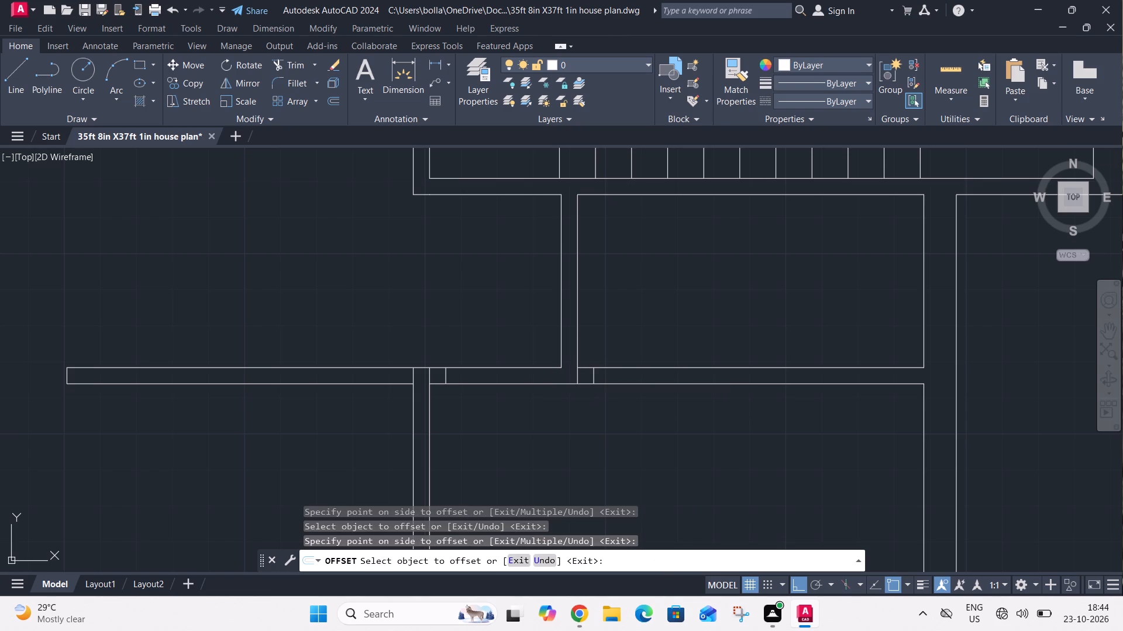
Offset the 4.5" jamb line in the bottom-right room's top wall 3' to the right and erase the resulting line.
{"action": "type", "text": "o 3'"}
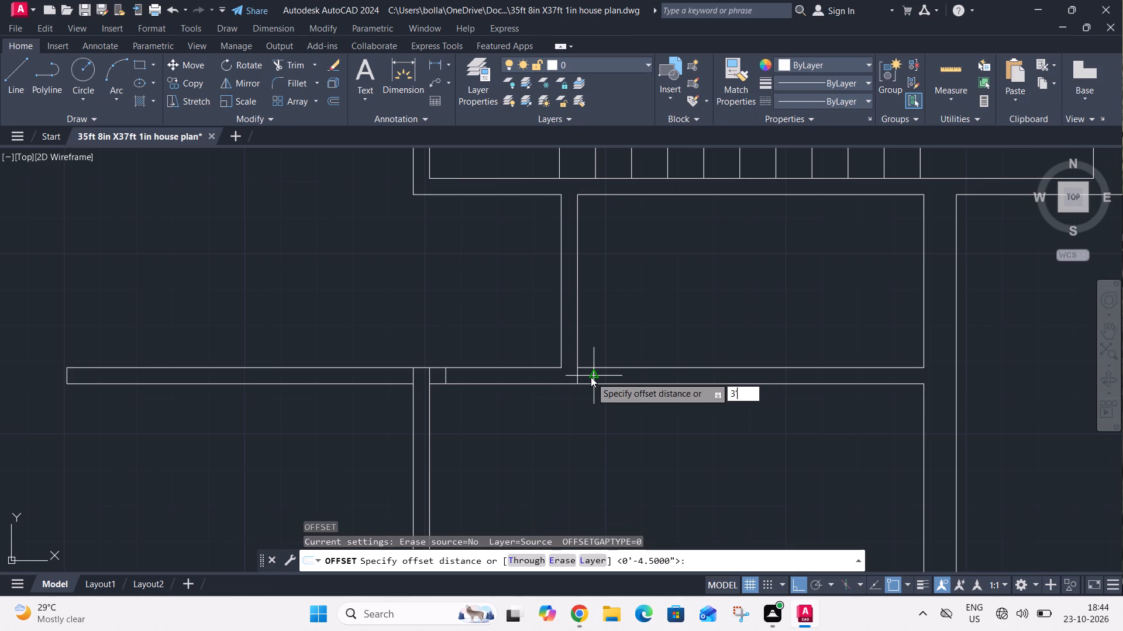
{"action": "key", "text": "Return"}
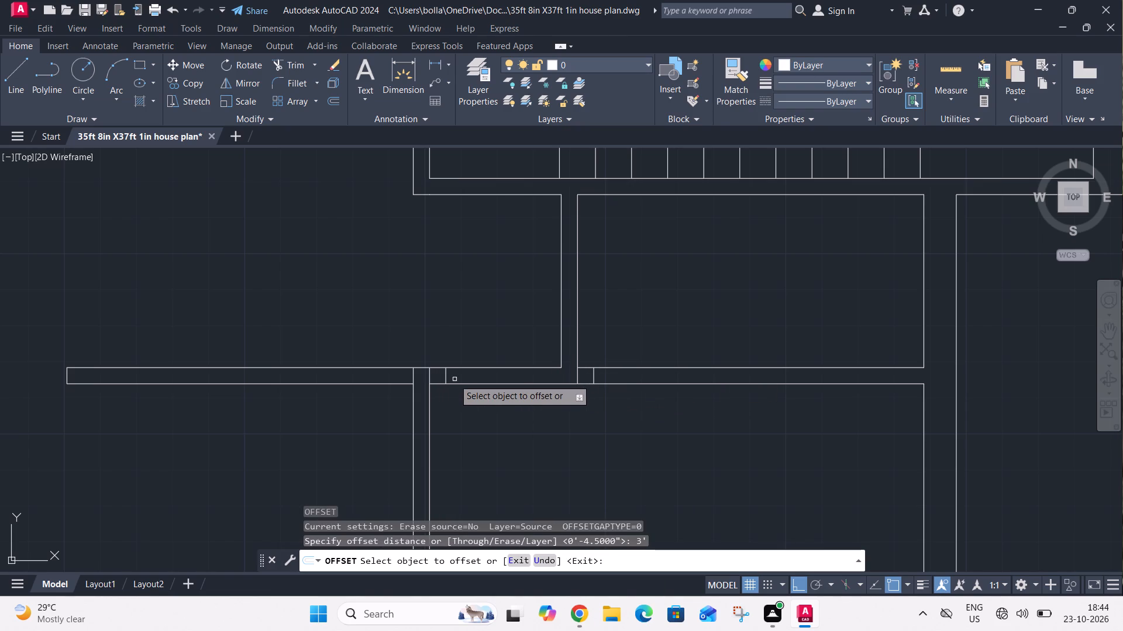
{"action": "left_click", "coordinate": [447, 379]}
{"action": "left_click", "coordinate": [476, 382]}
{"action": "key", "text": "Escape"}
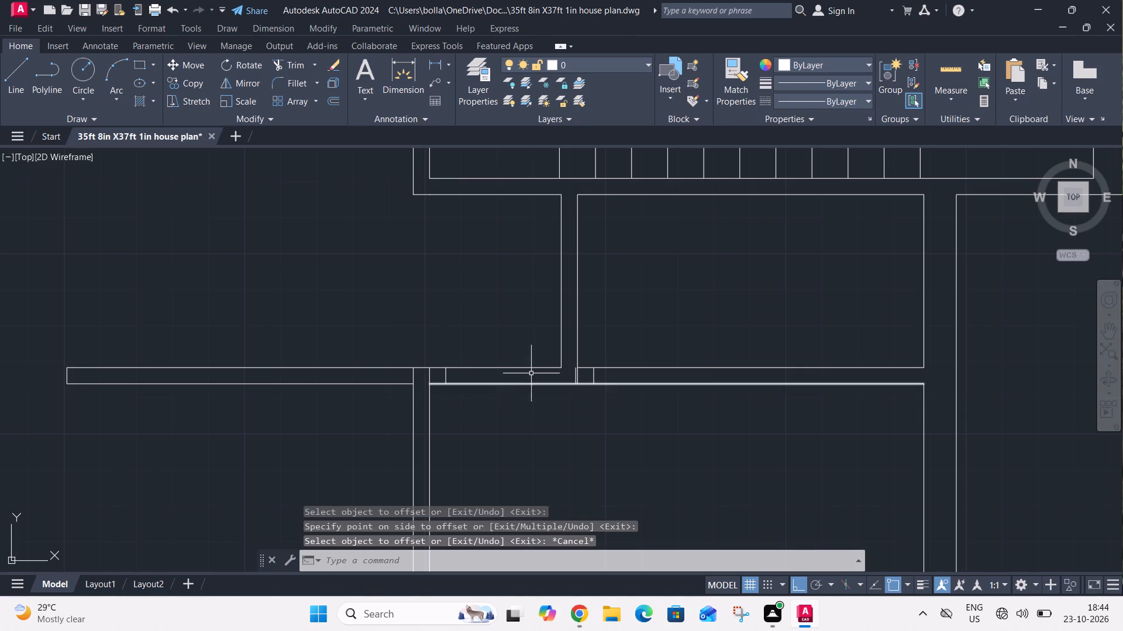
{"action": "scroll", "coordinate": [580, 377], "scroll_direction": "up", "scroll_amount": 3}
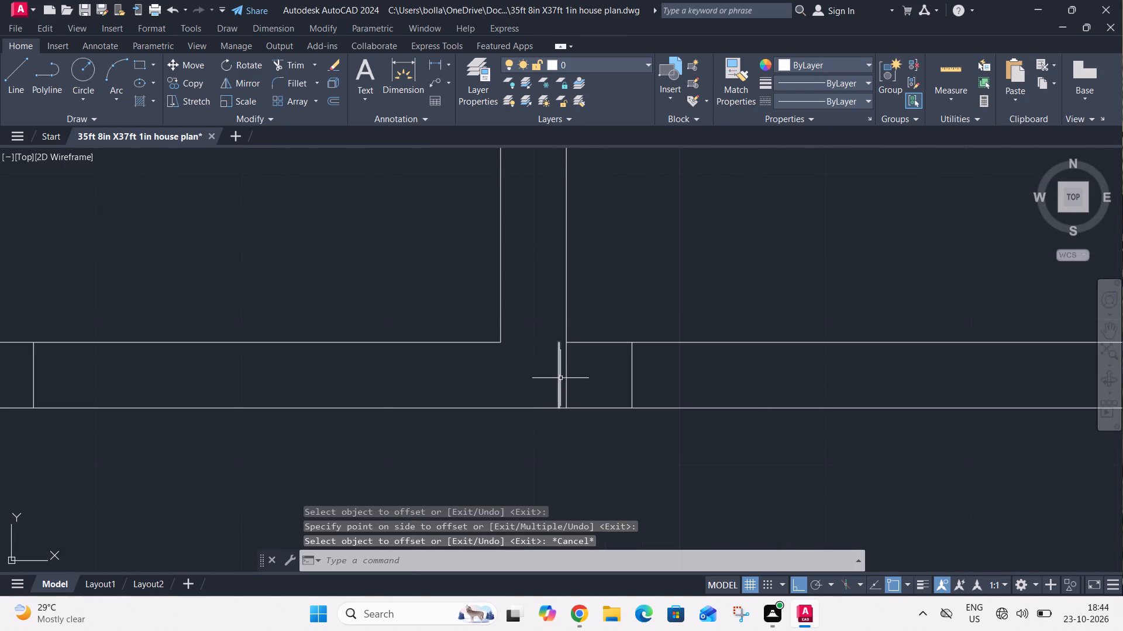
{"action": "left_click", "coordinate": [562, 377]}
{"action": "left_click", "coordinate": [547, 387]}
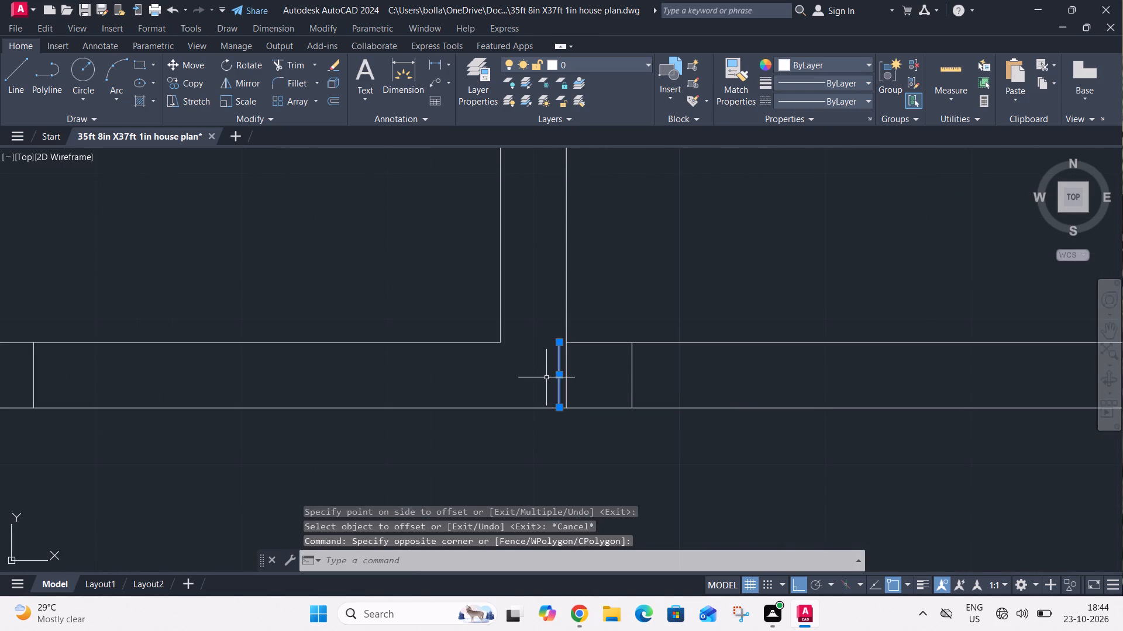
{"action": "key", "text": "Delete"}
Erase the two 4.5" offset lines on either side of the bottom-right room's upper-left corner line.
{"action": "scroll", "coordinate": [254, 440], "scroll_direction": "down", "scroll_amount": 2}
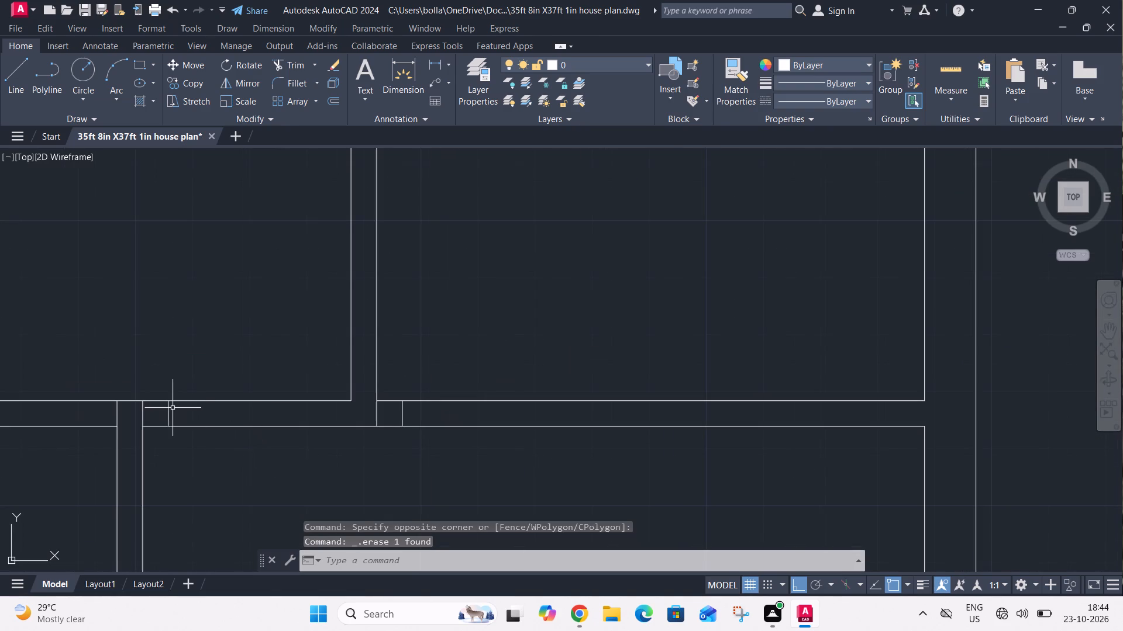
{"action": "left_click", "coordinate": [173, 408]}
{"action": "left_click", "coordinate": [162, 418]}
{"action": "left_click", "coordinate": [136, 415]}
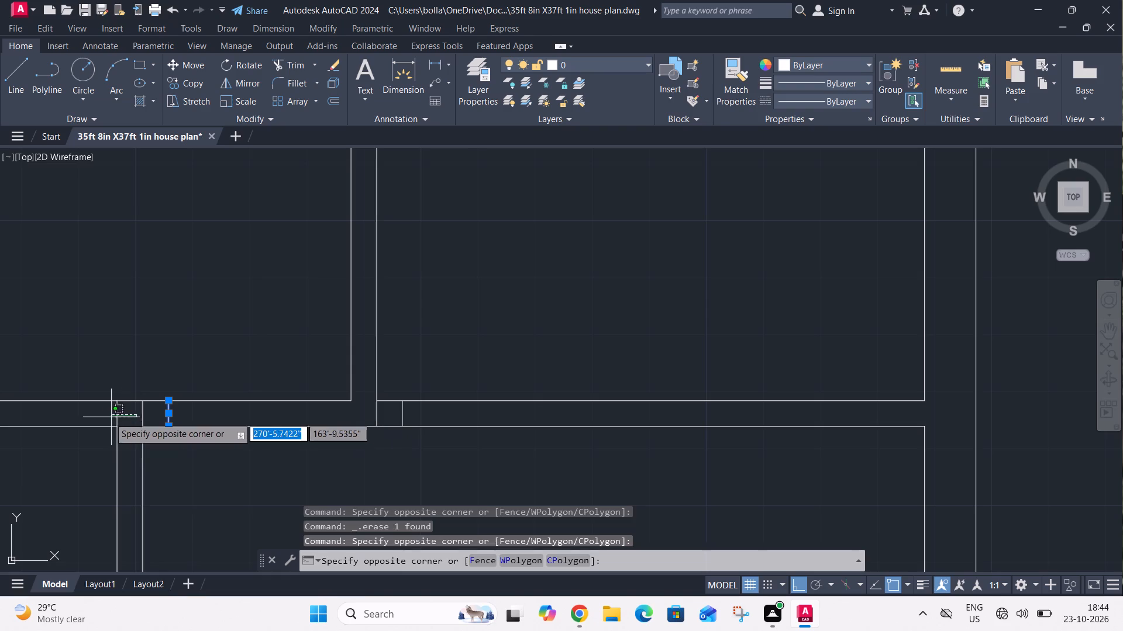
{"action": "left_click", "coordinate": [106, 417]}
{"action": "key", "text": "Delete"}
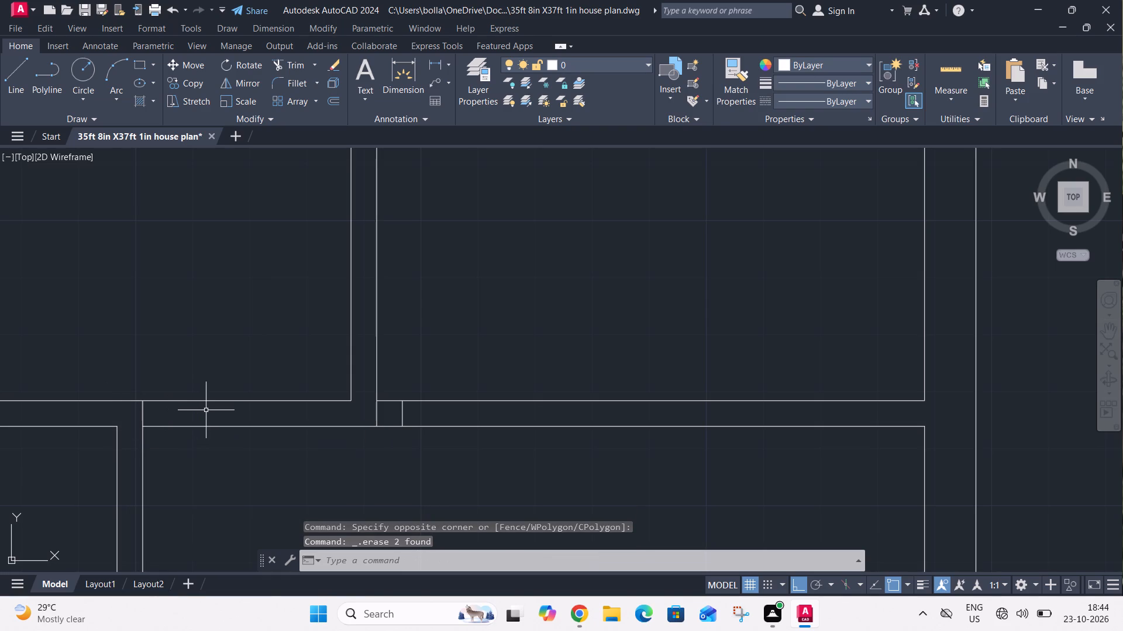
Offset the short line at the bottom-right room's upper-left corner 3' to the right to mark the door opening.
{"action": "type", "text": "o 3'"}
{"action": "key", "text": "Return"}
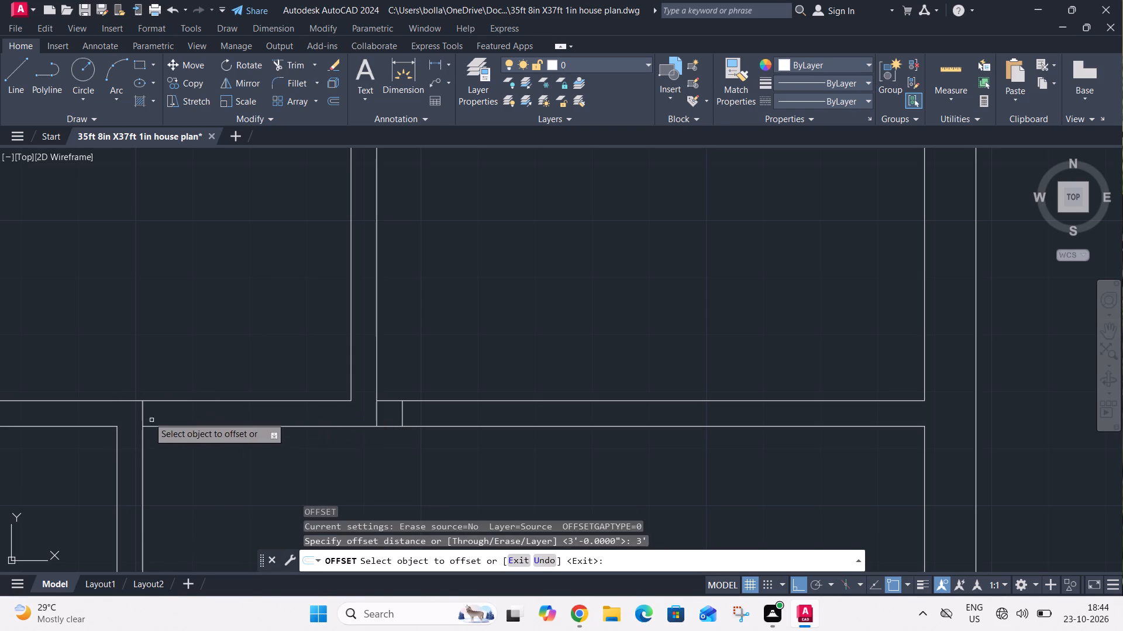
{"action": "left_click", "coordinate": [142, 412]}
{"action": "left_click", "coordinate": [174, 421]}
{"action": "key", "text": "Escape"}
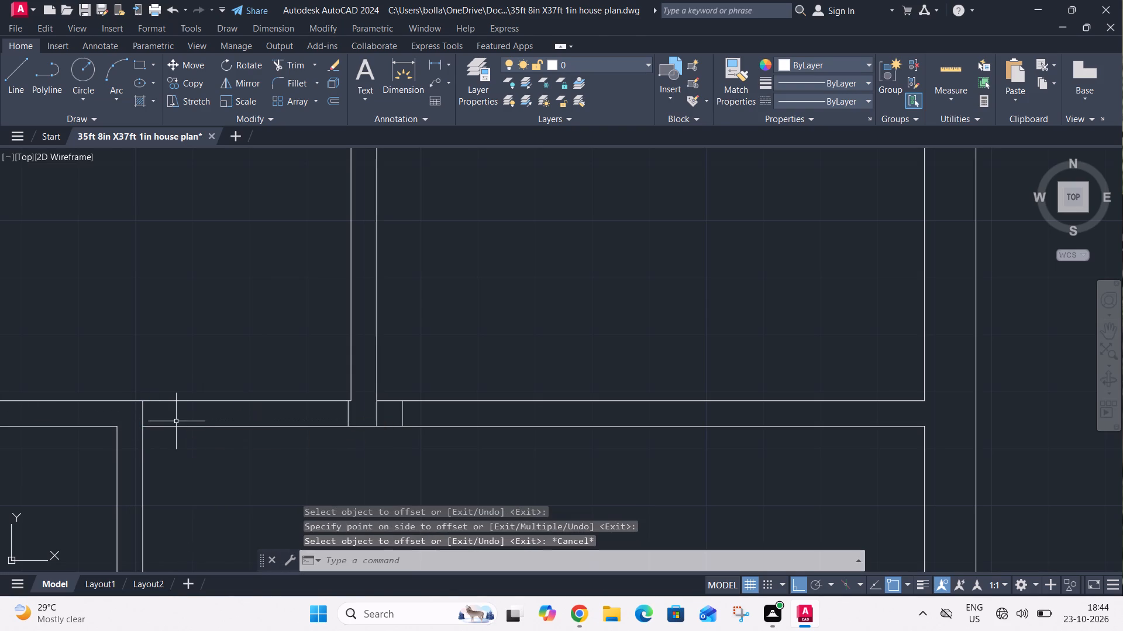
Offset the 4.5" jamb line in the bottom wall of the small room below the staircase 2'6" to the right.
{"action": "type", "text": "o 2'6"}
{"action": "key", "text": "shift+quotedbl"}
{"action": "key", "text": "Return"}
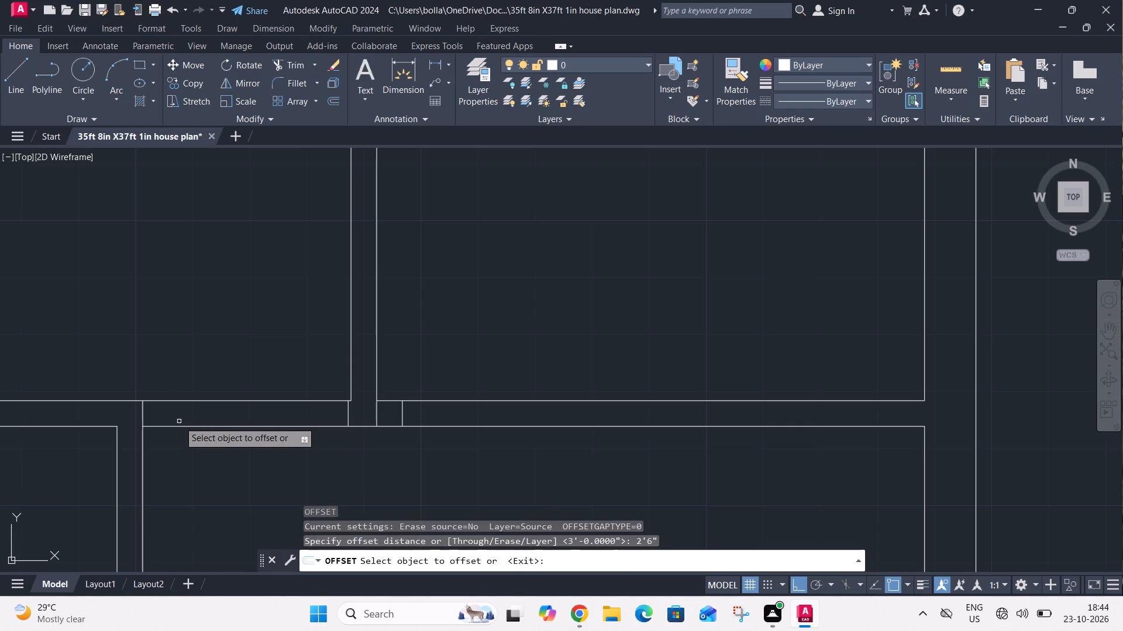
{"action": "left_click", "coordinate": [404, 422]}
{"action": "left_click", "coordinate": [456, 412]}
{"action": "key", "text": "Escape"}
Trim the wall lines to open the doorways of the small room and the bottom-right room, removing the leftover corner line between them.
{"action": "type", "text": "tr"}
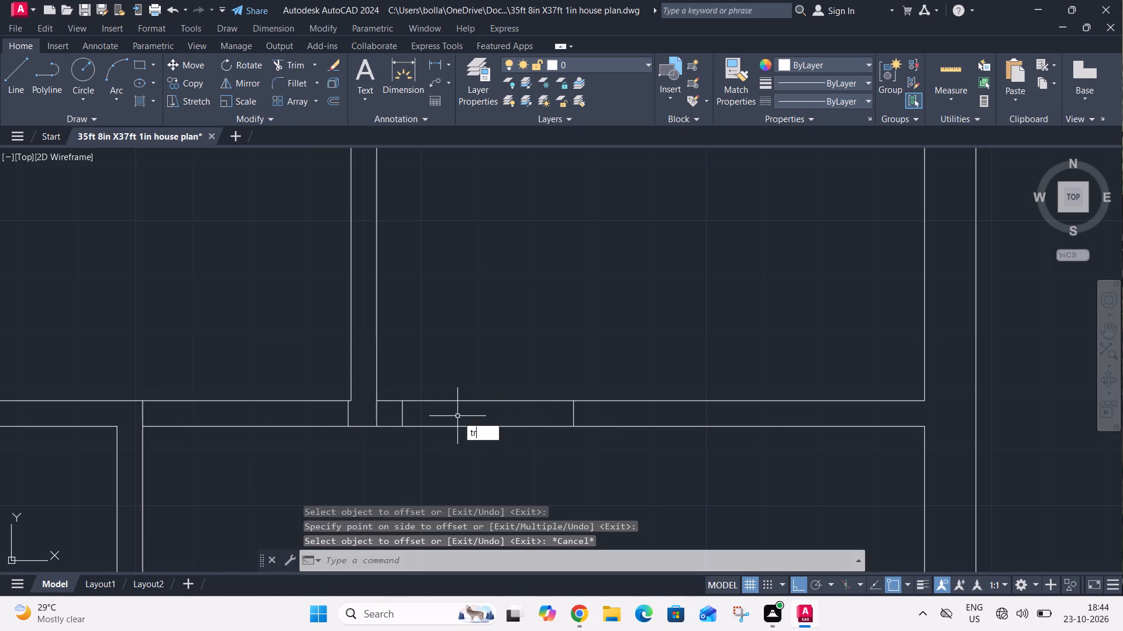
{"action": "key", "text": "space"}
{"action": "left_click_drag", "start_coordinate": [459, 463], "coordinate": [460, 439]}
{"action": "left_click", "coordinate": [483, 348]}
{"action": "left_click", "coordinate": [452, 473]}
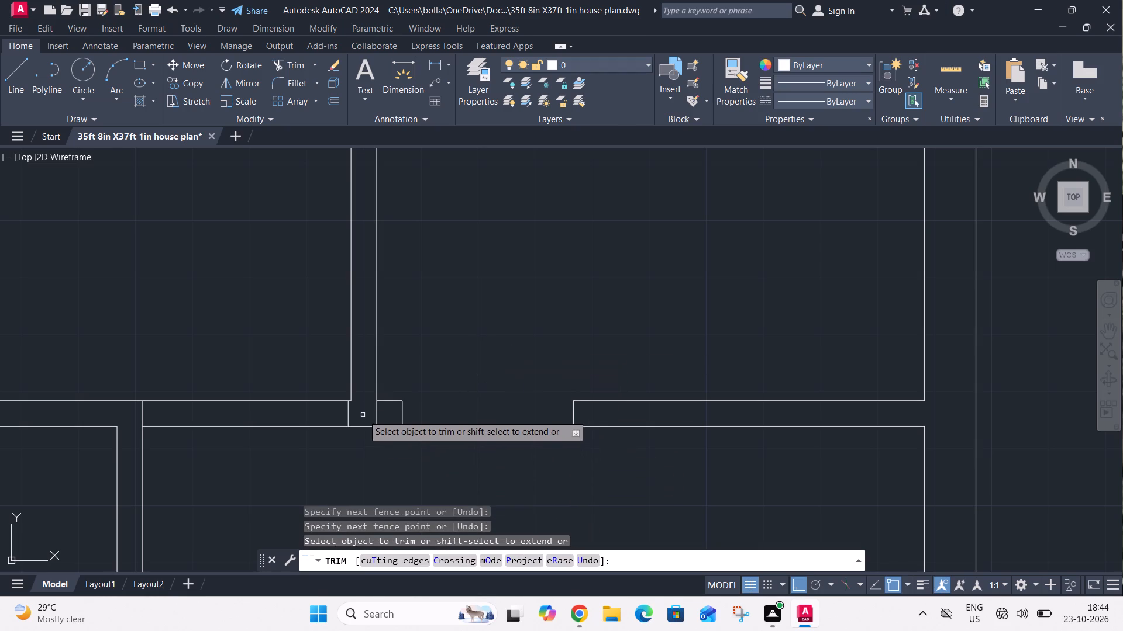
{"action": "left_click", "coordinate": [381, 411]}
{"action": "left_click", "coordinate": [370, 411]}
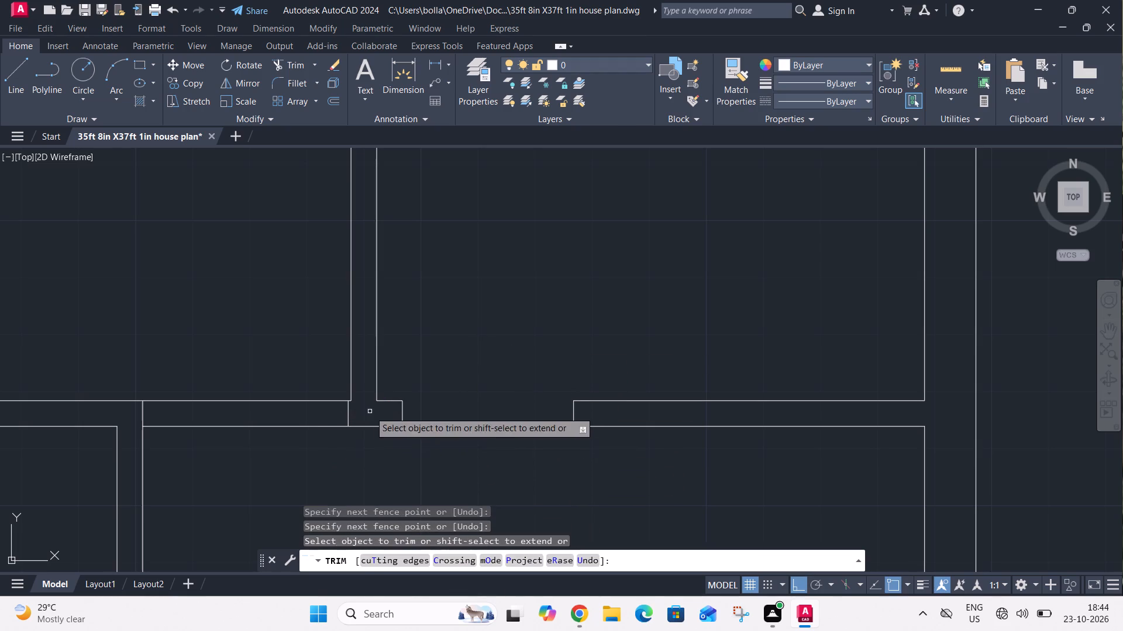
{"action": "left_click_drag", "start_coordinate": [312, 456], "coordinate": [312, 442]}
{"action": "left_click_drag", "start_coordinate": [309, 363], "coordinate": [305, 377]}
{"action": "left_click", "coordinate": [285, 442]}
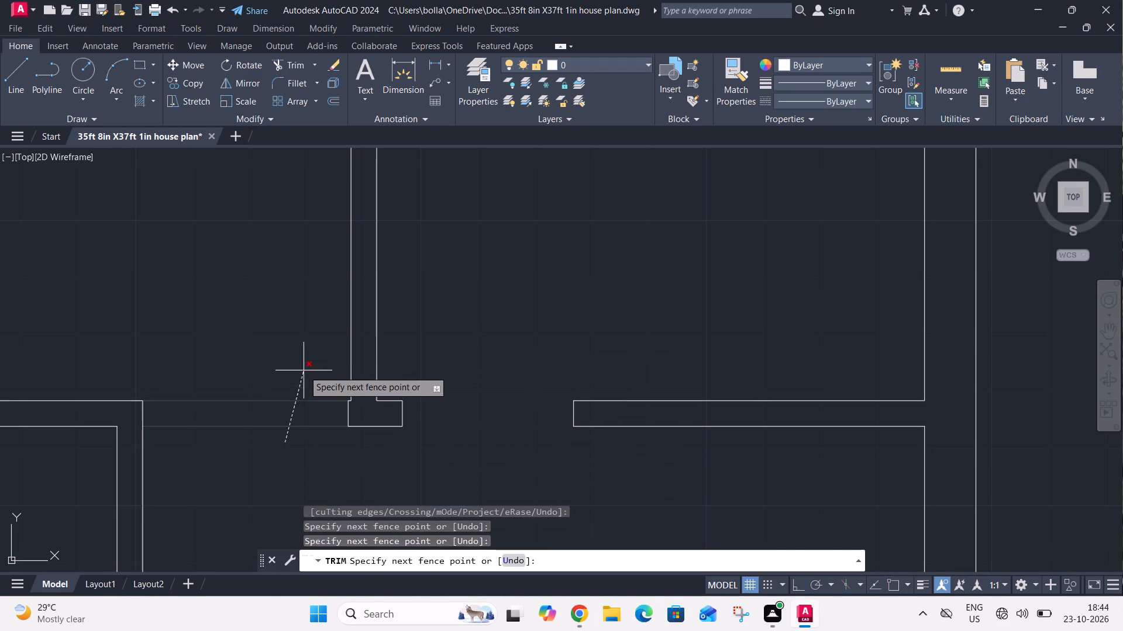
{"action": "left_click", "coordinate": [304, 370]}
{"action": "key", "text": "Escape"}
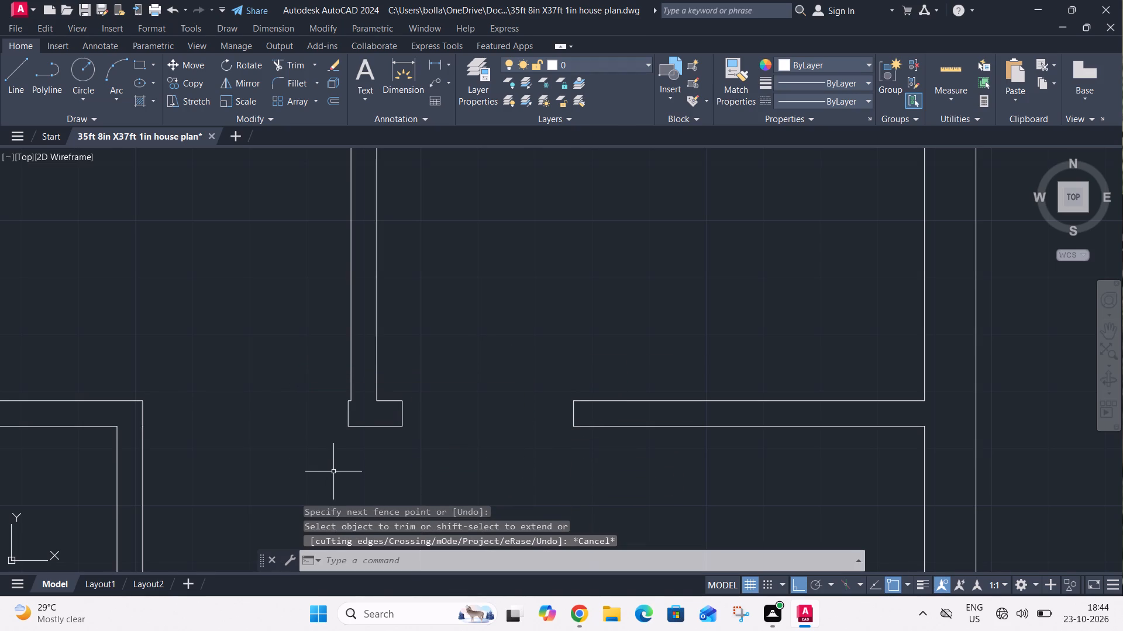
Offset the short middle line in the staircase's left wall 2'6" both upward and downward.
{"action": "scroll", "coordinate": [339, 489], "scroll_direction": "down", "scroll_amount": 3}
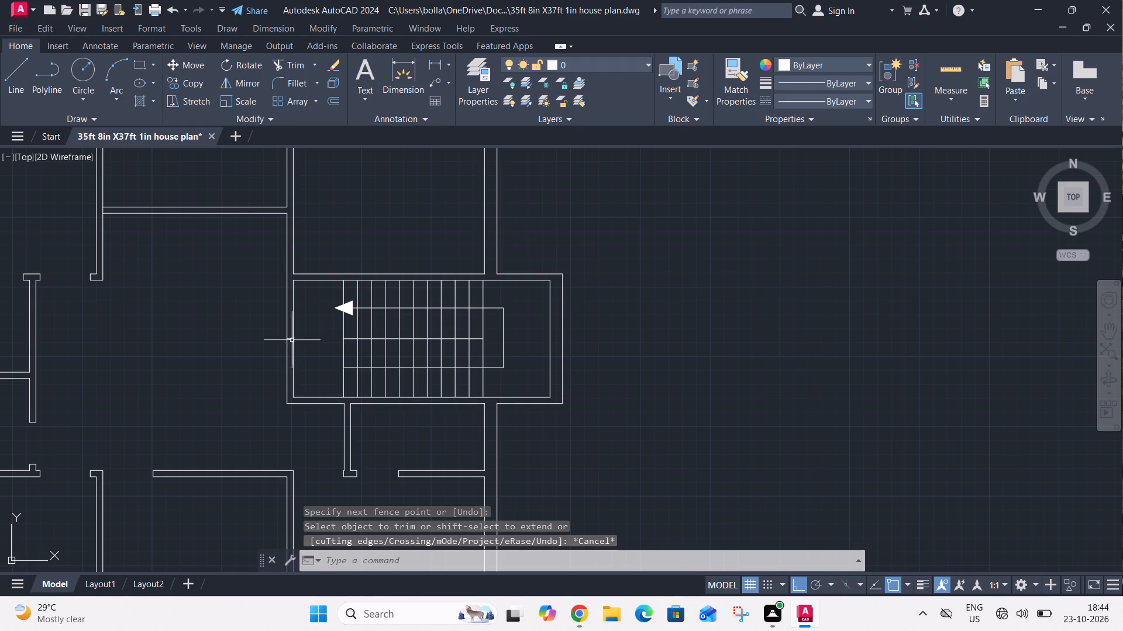
{"action": "scroll", "coordinate": [285, 344], "scroll_direction": "up", "scroll_amount": 2}
{"action": "type", "text": "o"}
{"action": "key", "text": "space"}
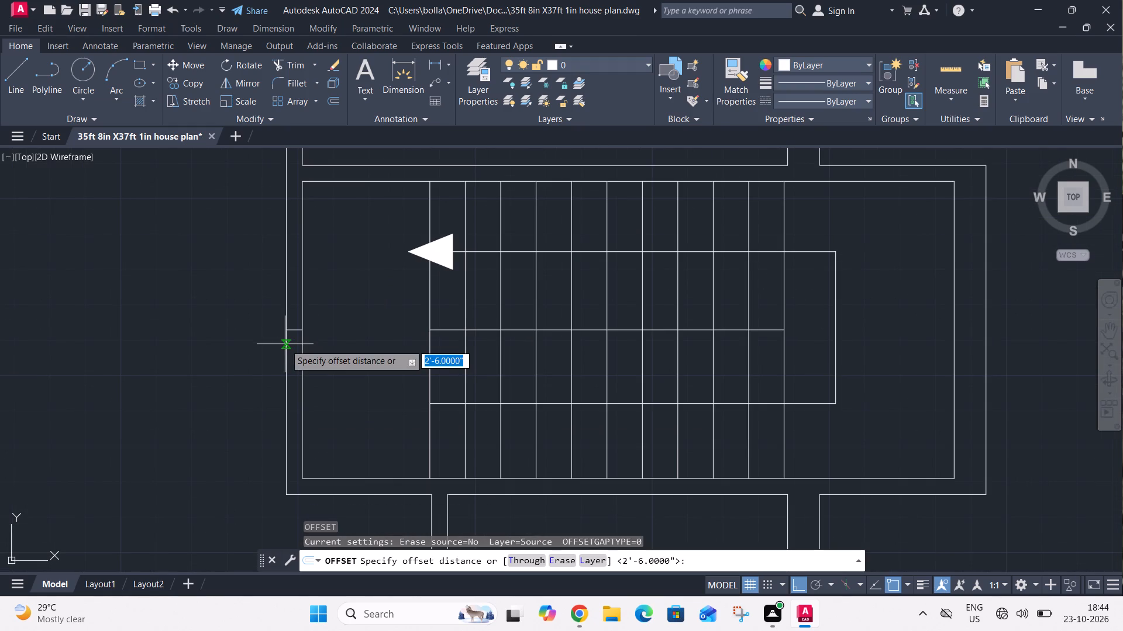
{"action": "key", "text": "space"}
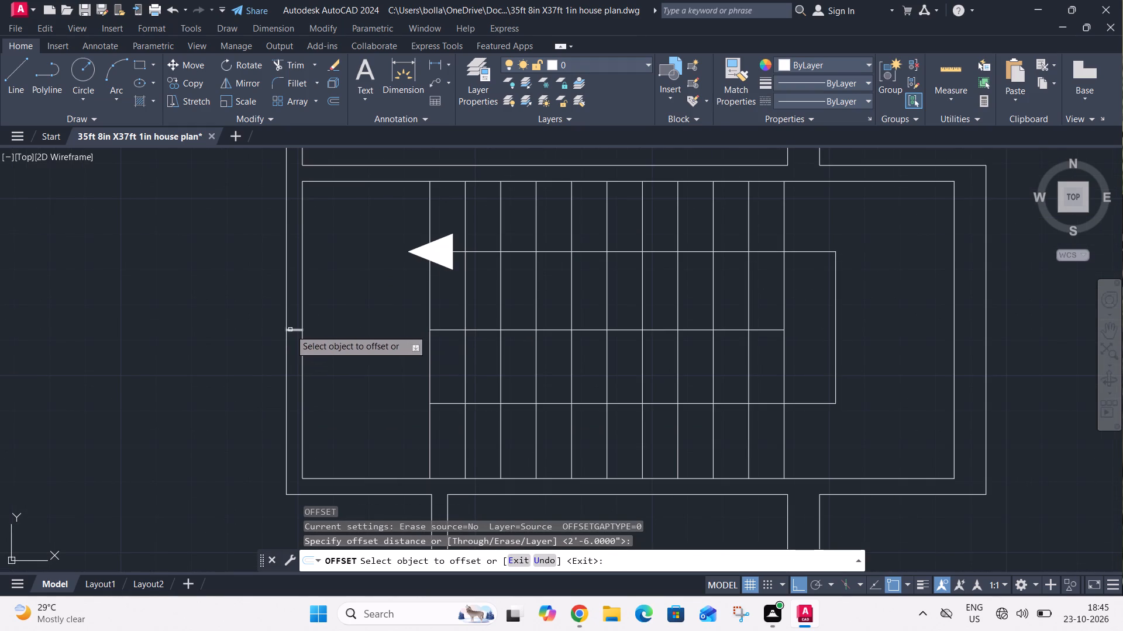
{"action": "left_click", "coordinate": [291, 330]}
{"action": "left_click", "coordinate": [297, 308]}
{"action": "left_click", "coordinate": [298, 331]}
{"action": "left_click", "coordinate": [297, 364]}
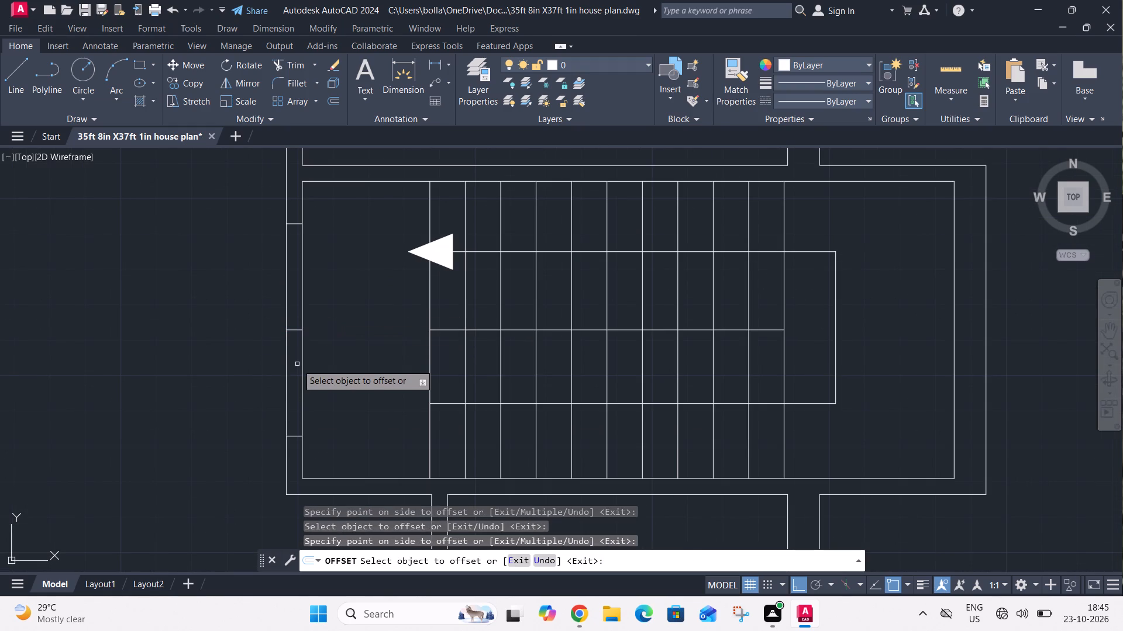
{"action": "key", "text": "Escape"}
{"action": "left_click", "coordinate": [330, 303]}
{"action": "key", "text": "Escape"}
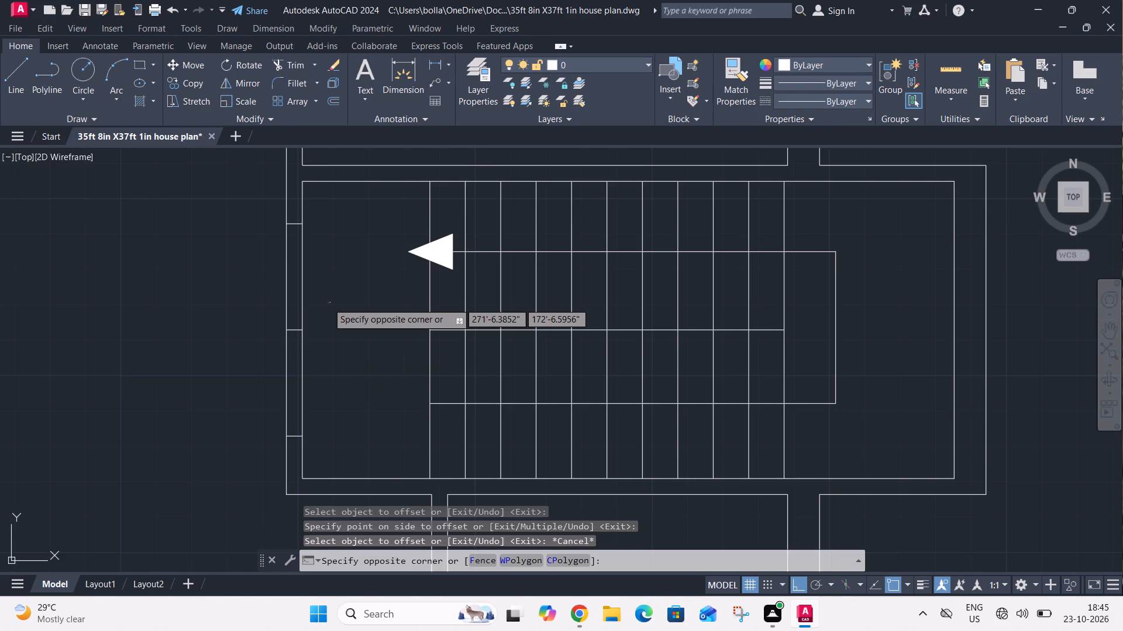
Trim the staircase's left wall between the two offset lines and erase the middle line to open the entrance.
{"action": "type", "text": "tr"}
{"action": "key", "text": "space"}
{"action": "left_click", "coordinate": [340, 286]}
{"action": "left_click", "coordinate": [201, 280]}
{"action": "left_click_drag", "start_coordinate": [326, 355], "coordinate": [321, 360]}
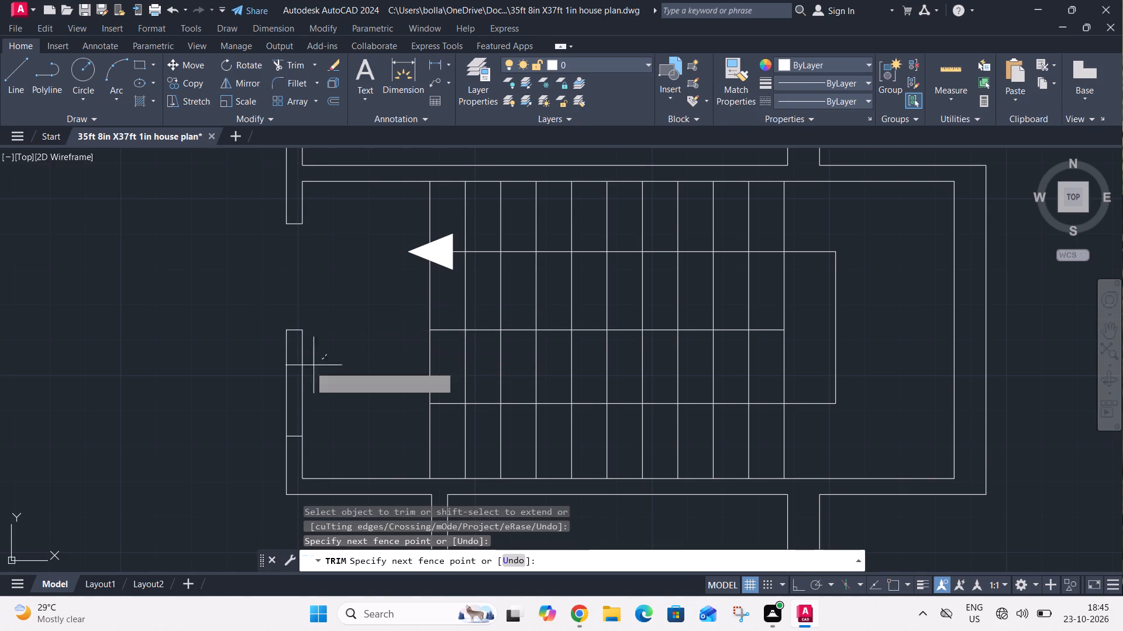
{"action": "left_click", "coordinate": [256, 382]}
{"action": "key", "text": "Escape"}
{"action": "left_click", "coordinate": [284, 343]}
{"action": "left_click", "coordinate": [325, 311]}
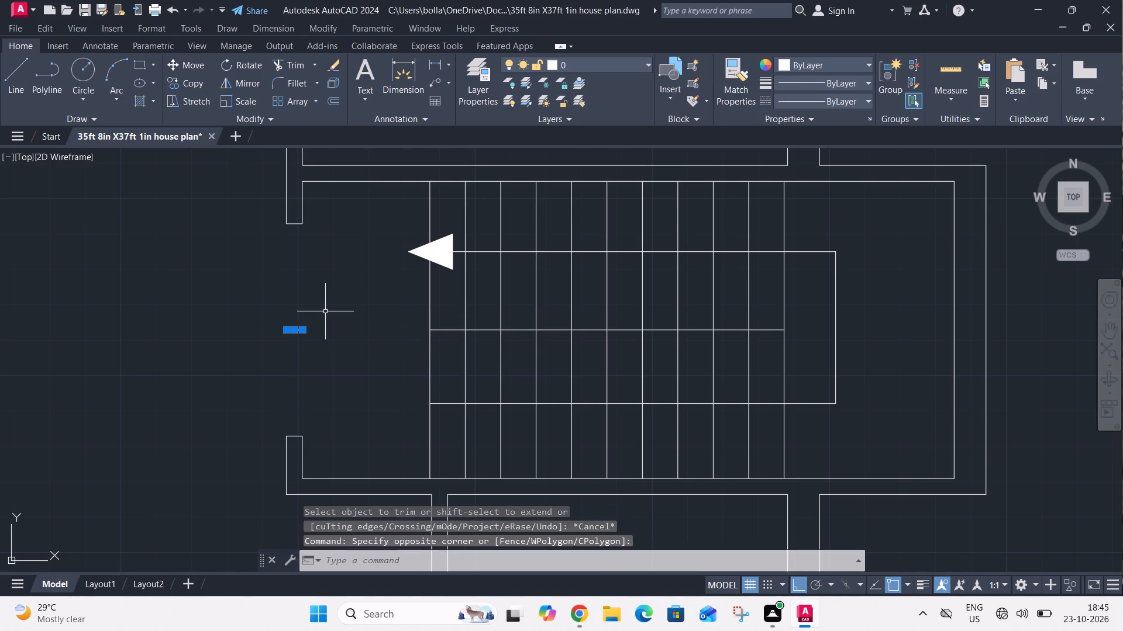
{"action": "key", "text": "Delete"}
Draw a short line across the wall at the lower-left corner of the top-right room above the staircase.
{"action": "scroll", "coordinate": [321, 323], "scroll_direction": "down", "scroll_amount": 3}
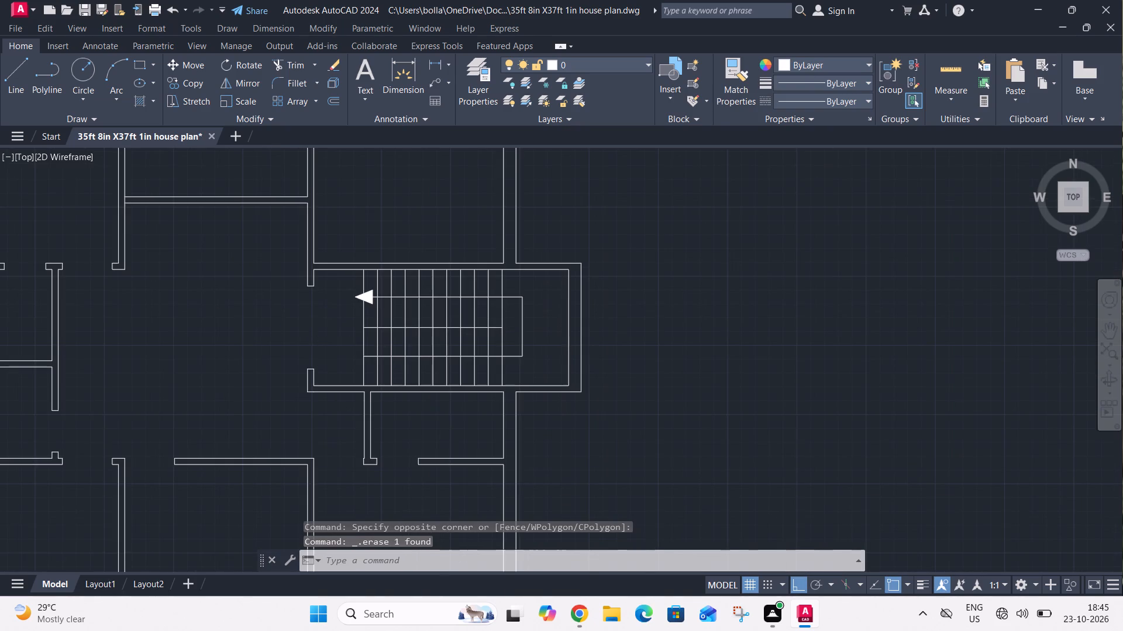
{"action": "middle_click_drag", "start_coordinate": [319, 339], "coordinate": [320, 407]}
{"action": "scroll", "coordinate": [311, 363], "scroll_direction": "up", "scroll_amount": 3}
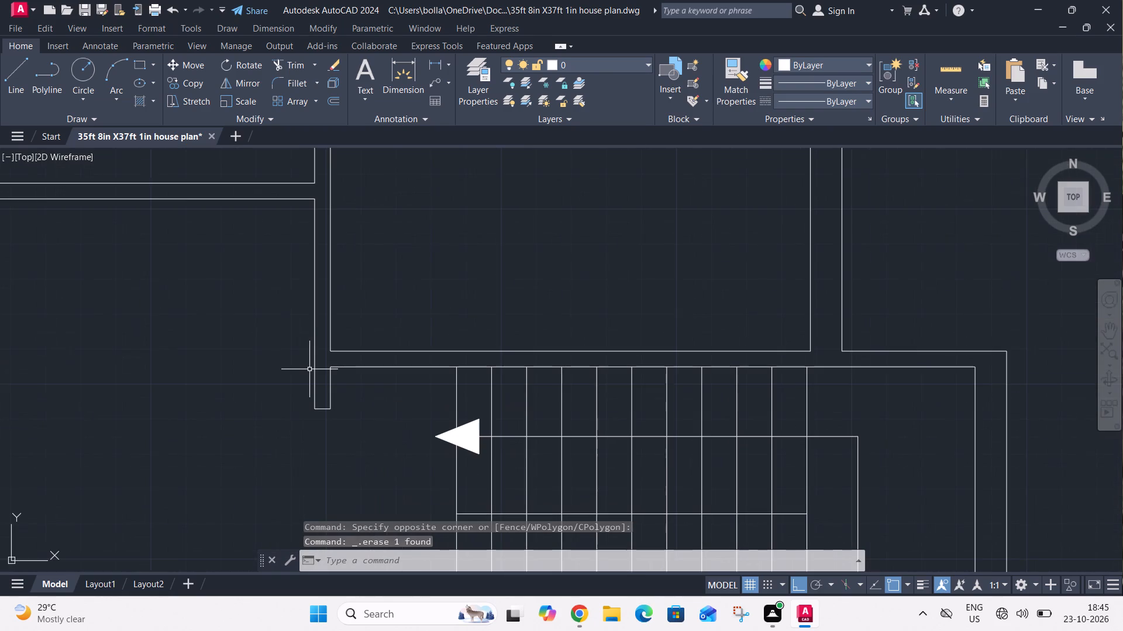
{"action": "type", "text": "l"}
{"action": "key", "text": "space"}
{"action": "left_click", "coordinate": [331, 353]}
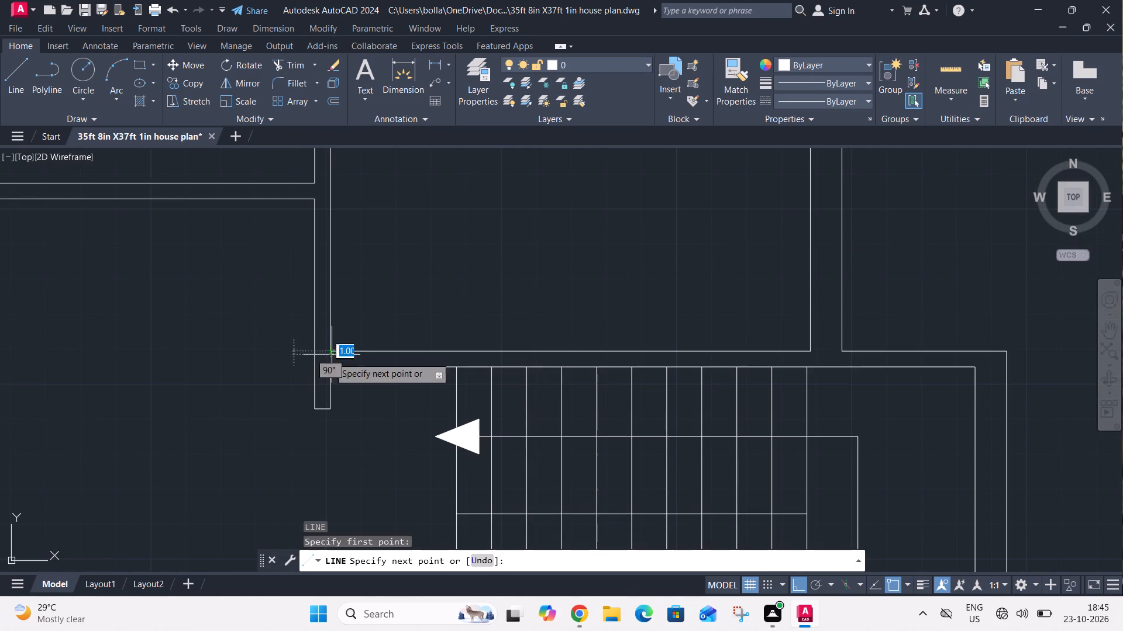
{"action": "left_click", "coordinate": [310, 352]}
{"action": "key", "text": "Escape"}
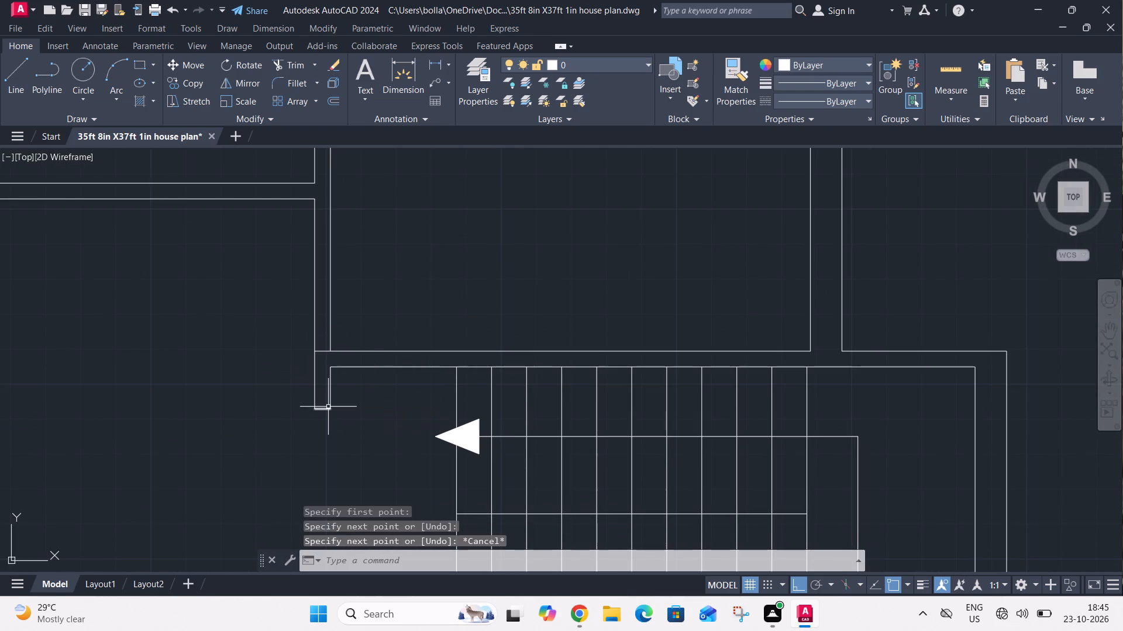
Offset the short line at the top-right room's lower-left corner 4.5" upward.
{"action": "type", "text": "o"}
{"action": "key", "text": "space"}
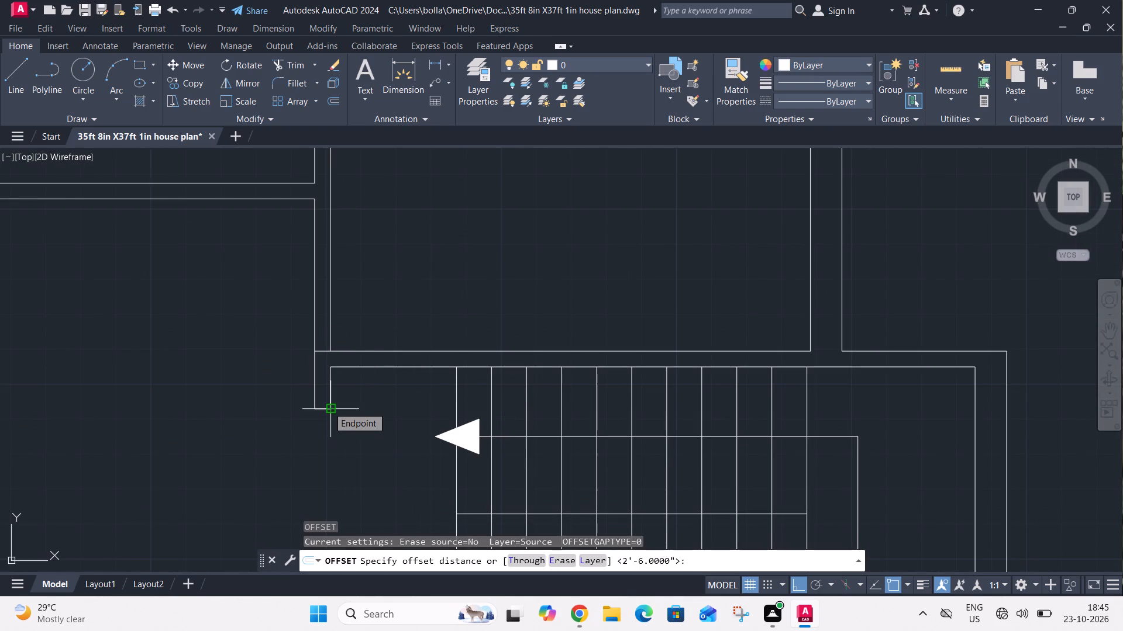
{"action": "type", "text": "4.5"}
{"action": "key", "text": "shift+quotedbl"}
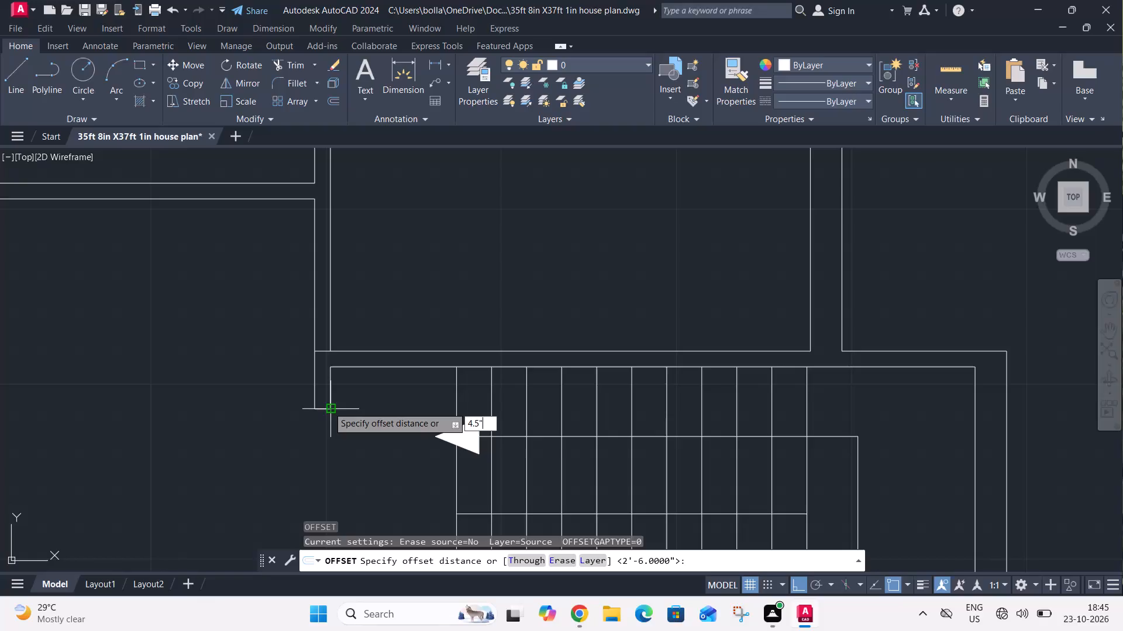
{"action": "key", "text": "Return"}
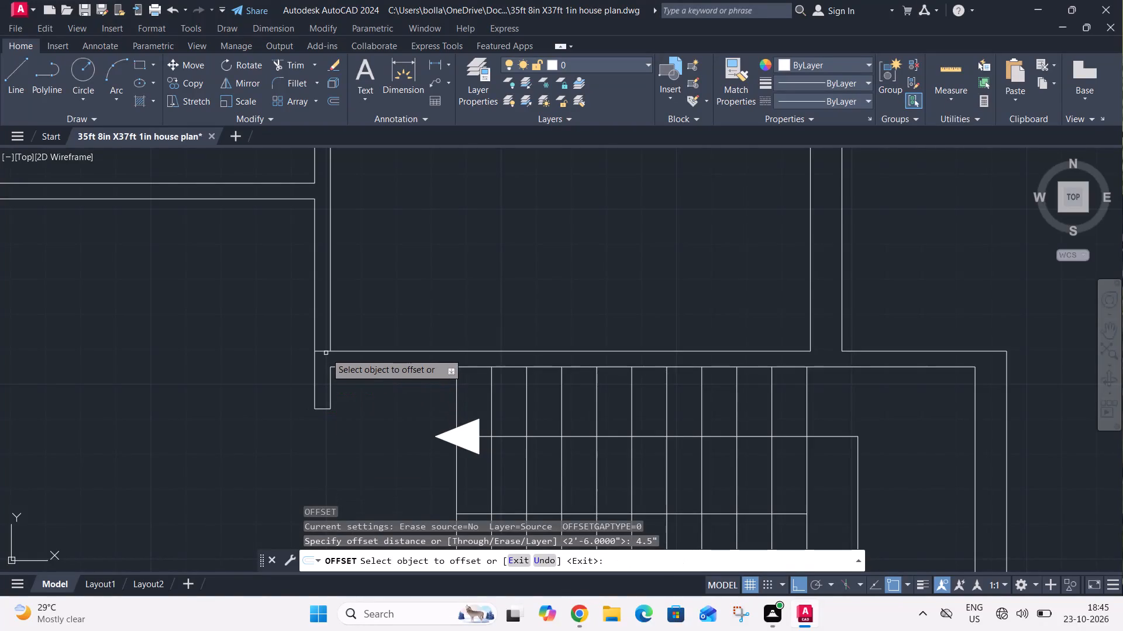
{"action": "left_click", "coordinate": [325, 349]}
{"action": "left_click", "coordinate": [322, 351]}
{"action": "left_click", "coordinate": [324, 341]}
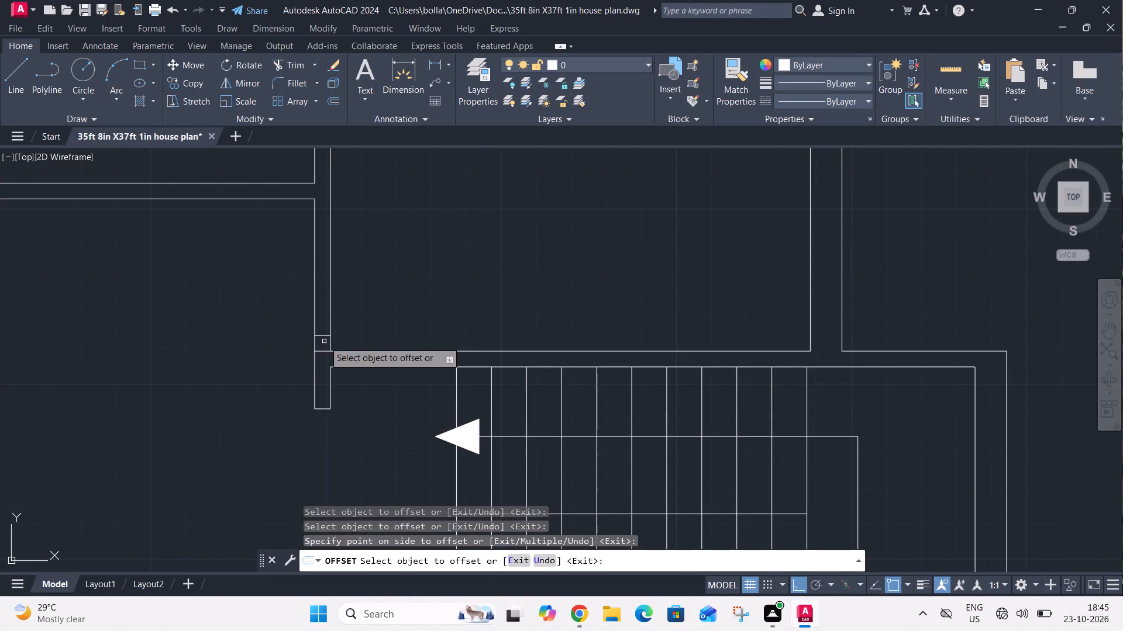
{"action": "key", "text": "Escape"}
Offset the 4.5" jamb line in the top-right room's left wall 3' upward to mark the door opening.
{"action": "type", "text": "o 3'"}
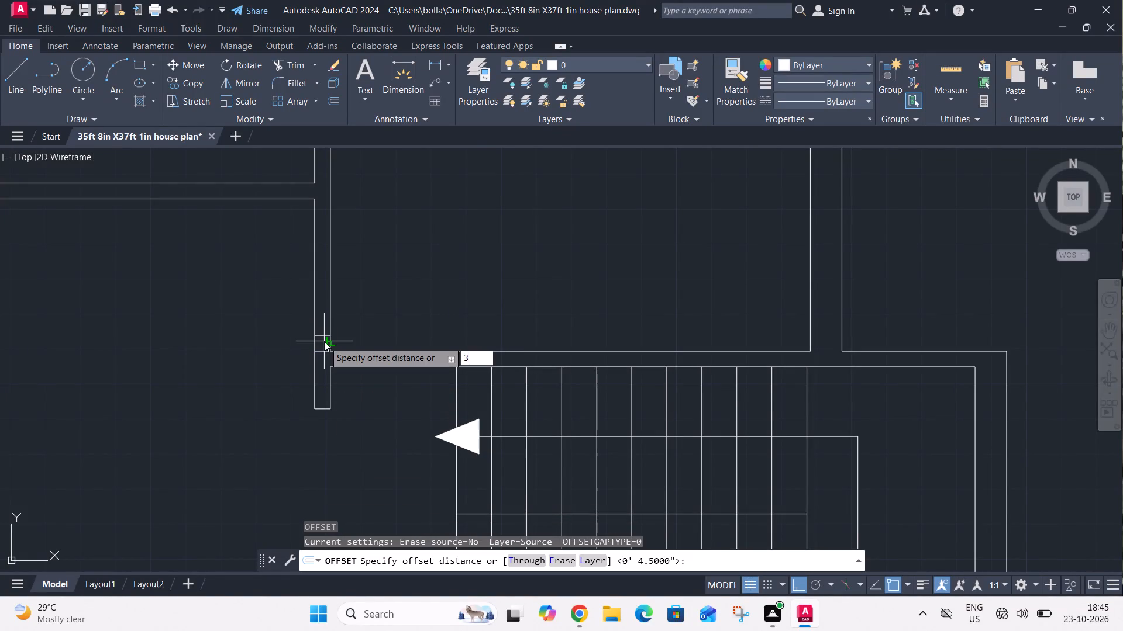
{"action": "key", "text": "Return"}
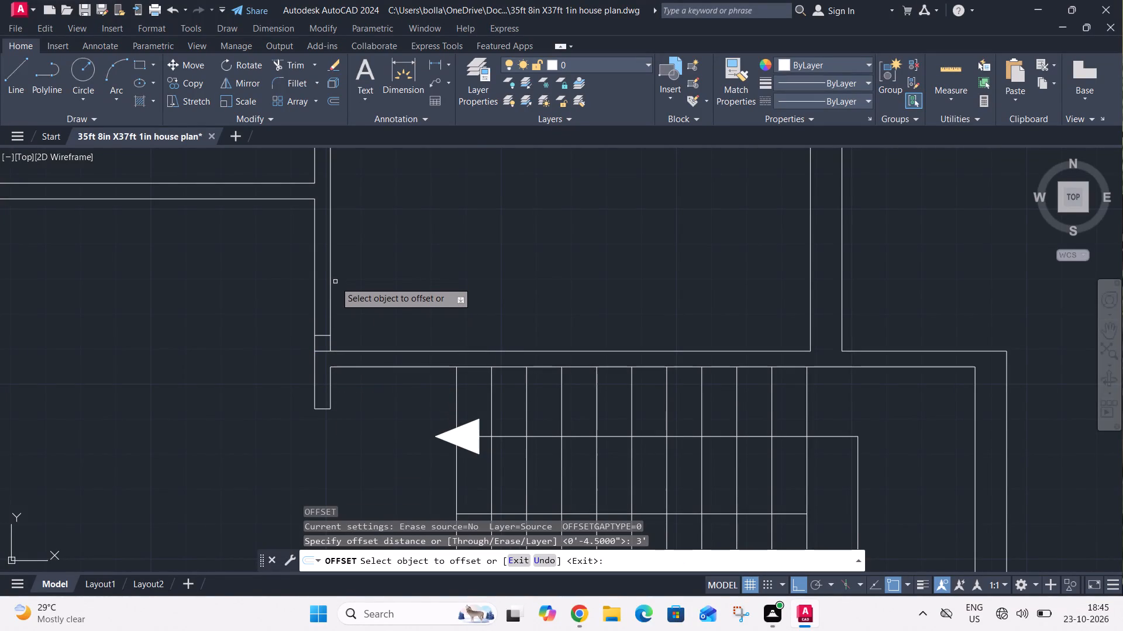
{"action": "left_click", "coordinate": [322, 334]}
{"action": "left_click", "coordinate": [324, 318]}
{"action": "key", "text": "Escape"}
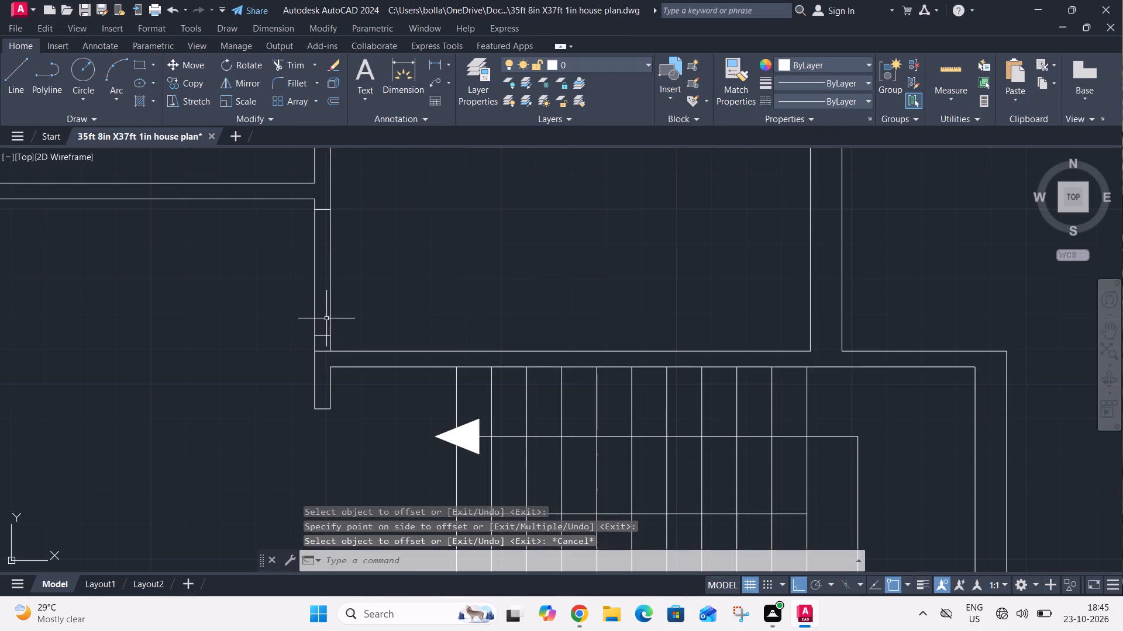
Trim the top-right room's left wall between the jamb lines and remove the short corner line below the opening.
{"action": "type", "text": "tr"}
{"action": "key", "text": "space"}
{"action": "left_click", "coordinate": [423, 290]}
{"action": "left_click_drag", "start_coordinate": [220, 308], "coordinate": [229, 308]}
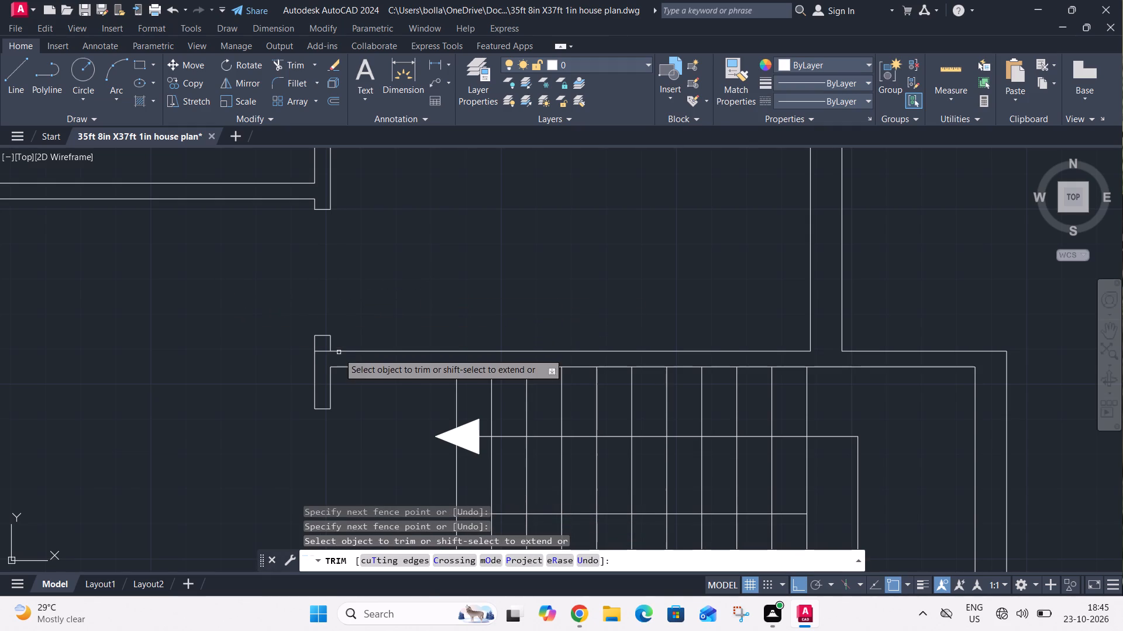
{"action": "left_click", "coordinate": [319, 352]}
{"action": "key", "text": "Escape"}
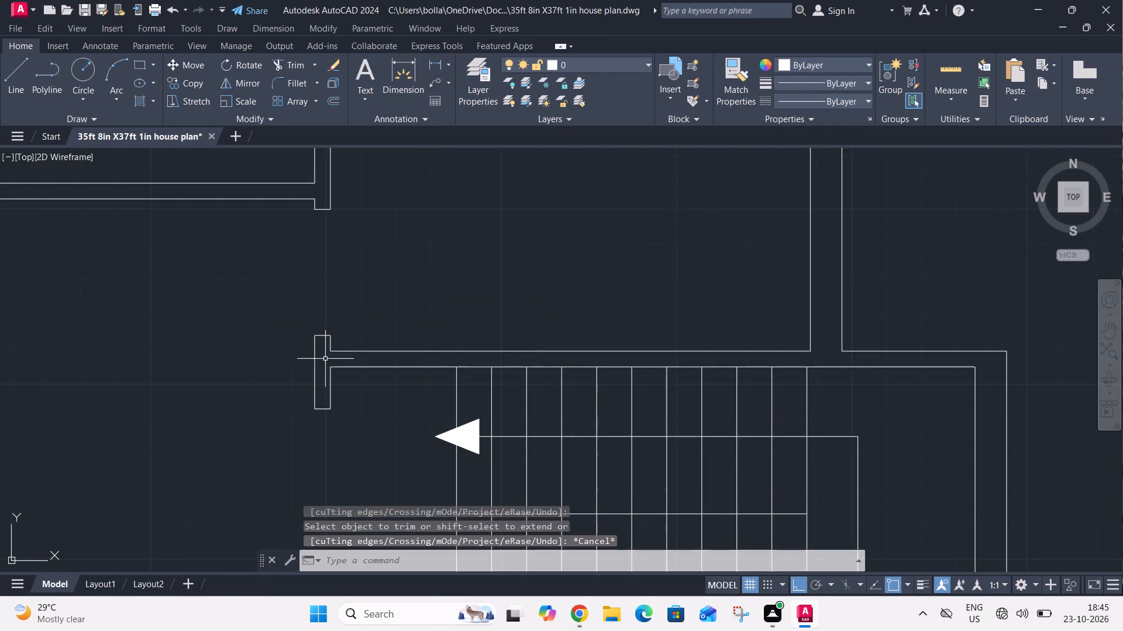
Examine the loadable linetypes in the acadiso.lin file, from the ISO dash patterns through to Zigzag.
{"action": "scroll", "coordinate": [327, 359], "scroll_direction": "down", "scroll_amount": 3}
{"action": "middle_click_drag", "start_coordinate": [378, 272], "coordinate": [360, 300]}
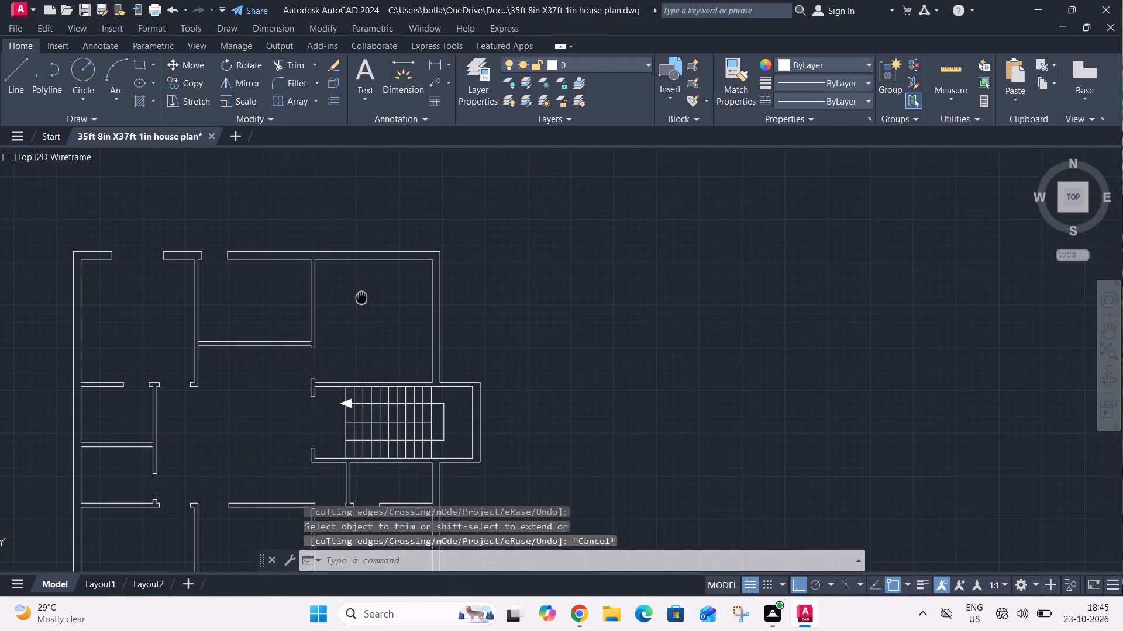
{"action": "middle_click_drag", "start_coordinate": [360, 300], "coordinate": [342, 328]}
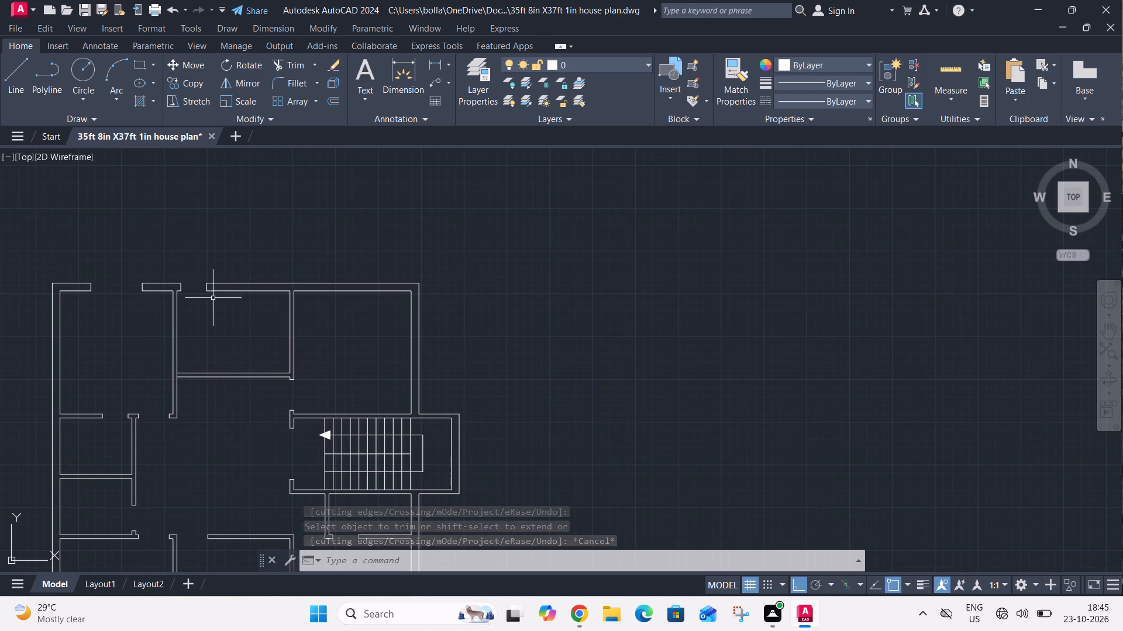
{"action": "middle_click_drag", "start_coordinate": [213, 298], "coordinate": [402, 298]}
{"action": "left_click", "coordinate": [805, 103]}
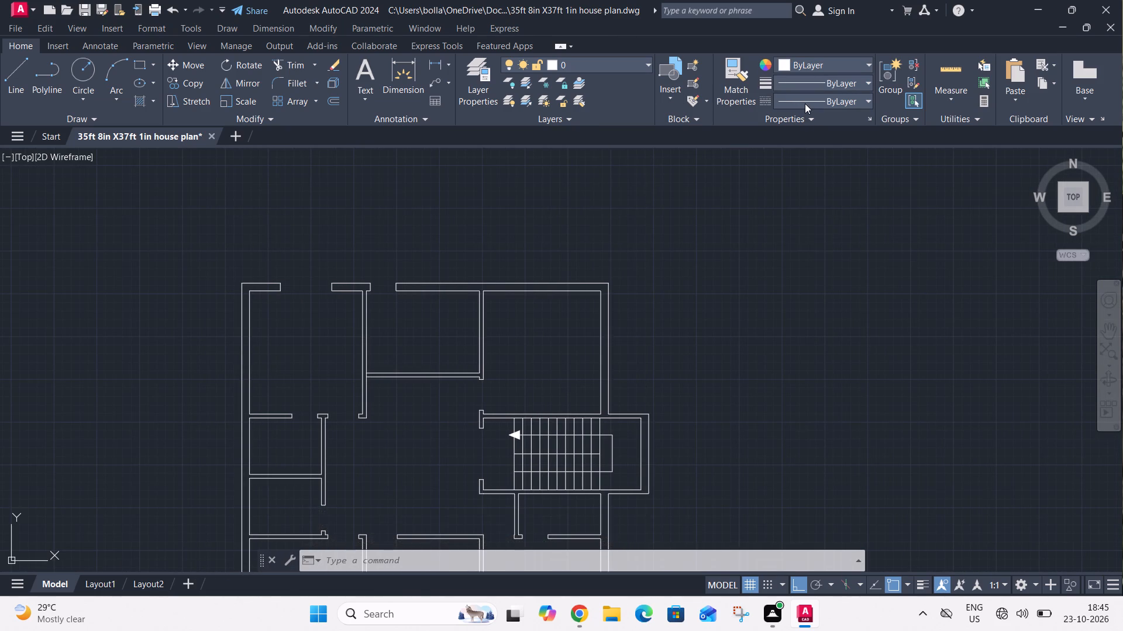
{"action": "left_click", "coordinate": [829, 171]}
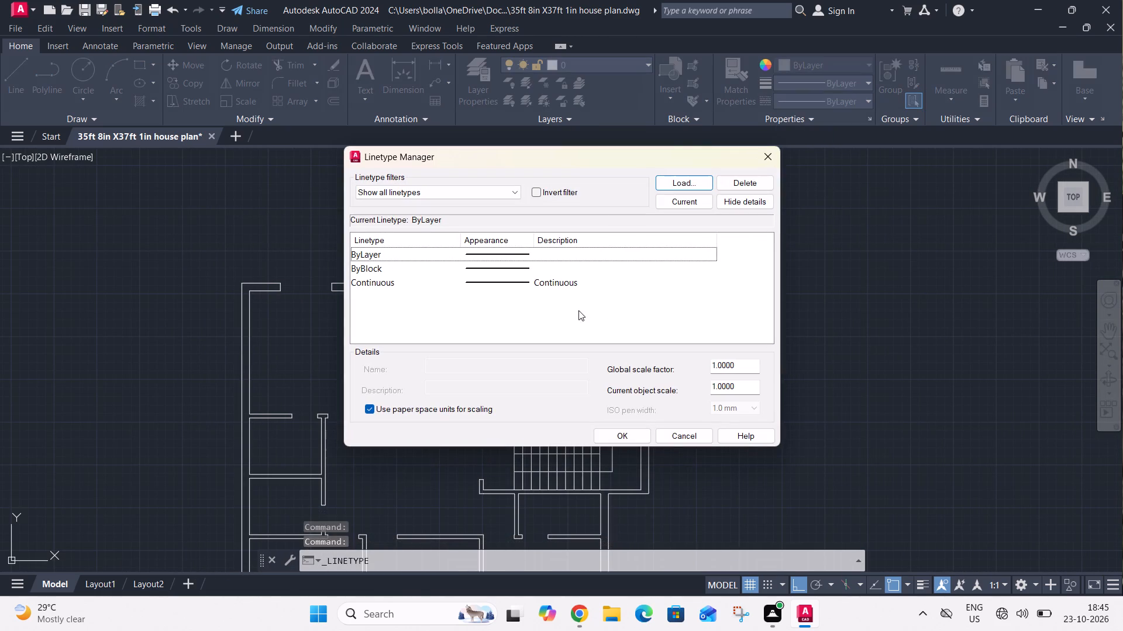
{"action": "left_click", "coordinate": [704, 179]}
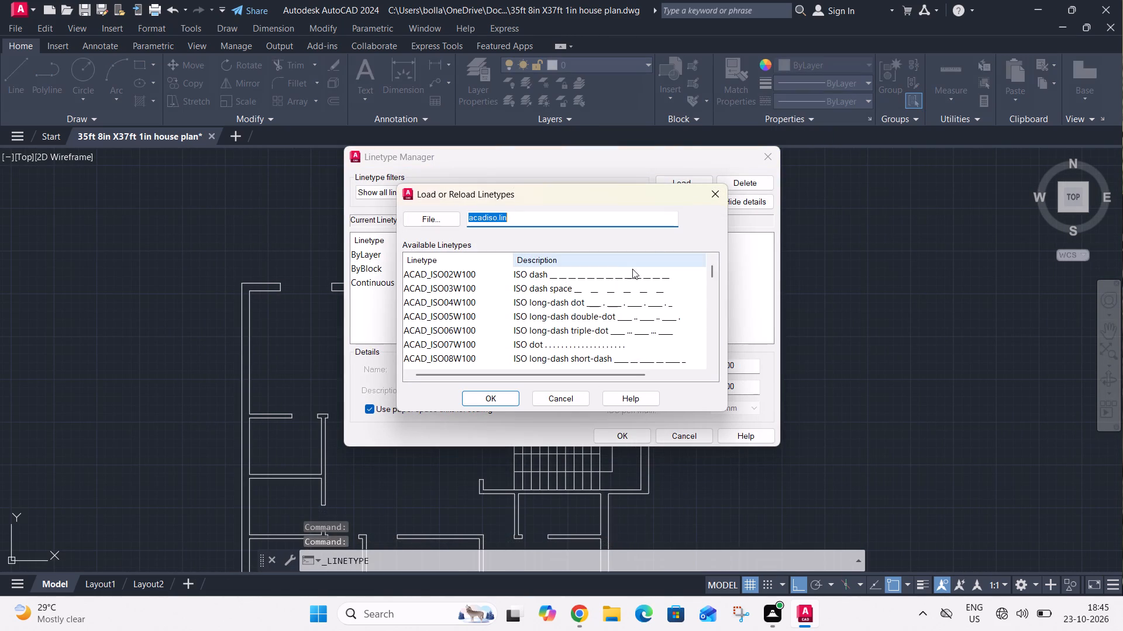
{"action": "scroll", "coordinate": [577, 353], "scroll_direction": "down", "scroll_amount": 5}
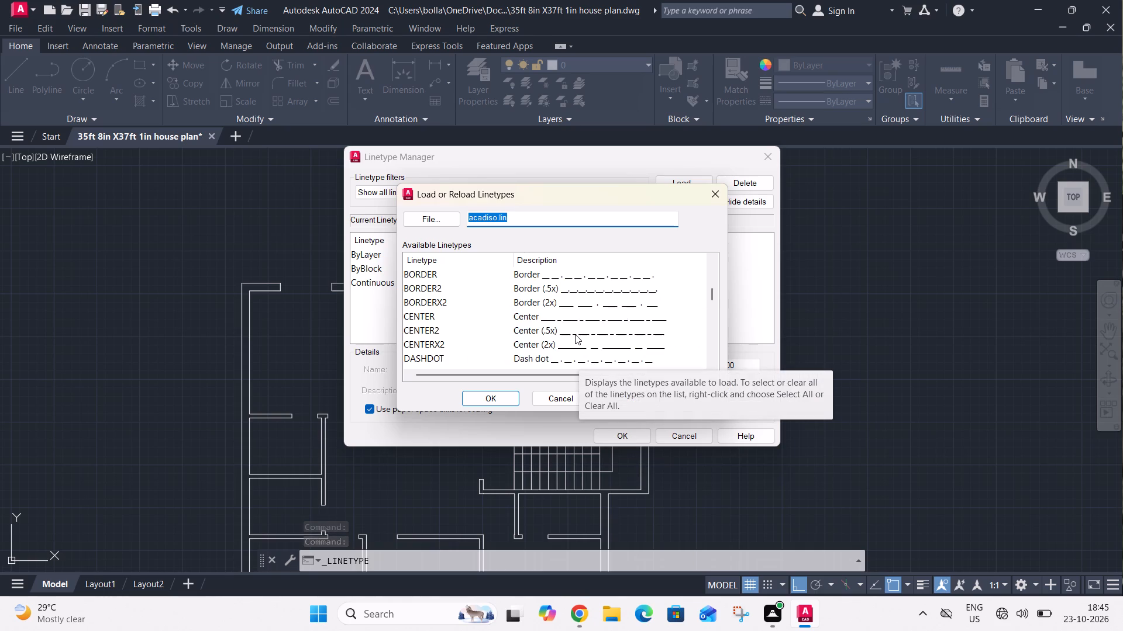
{"action": "scroll", "coordinate": [575, 334], "scroll_direction": "down", "scroll_amount": 4}
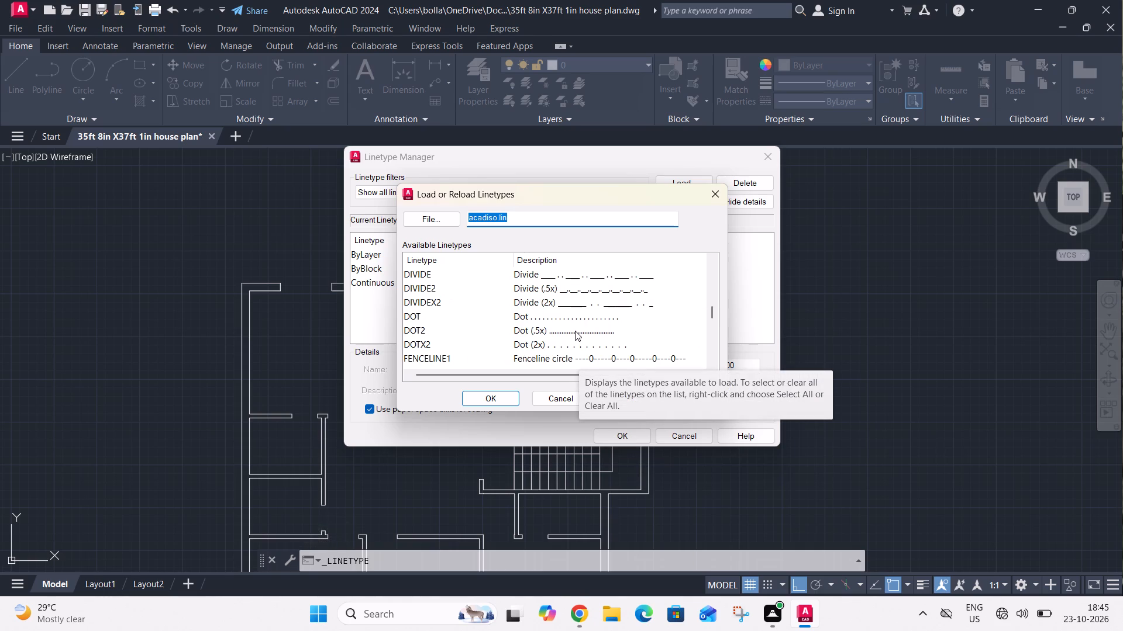
{"action": "scroll", "coordinate": [575, 331], "scroll_direction": "down", "scroll_amount": 2}
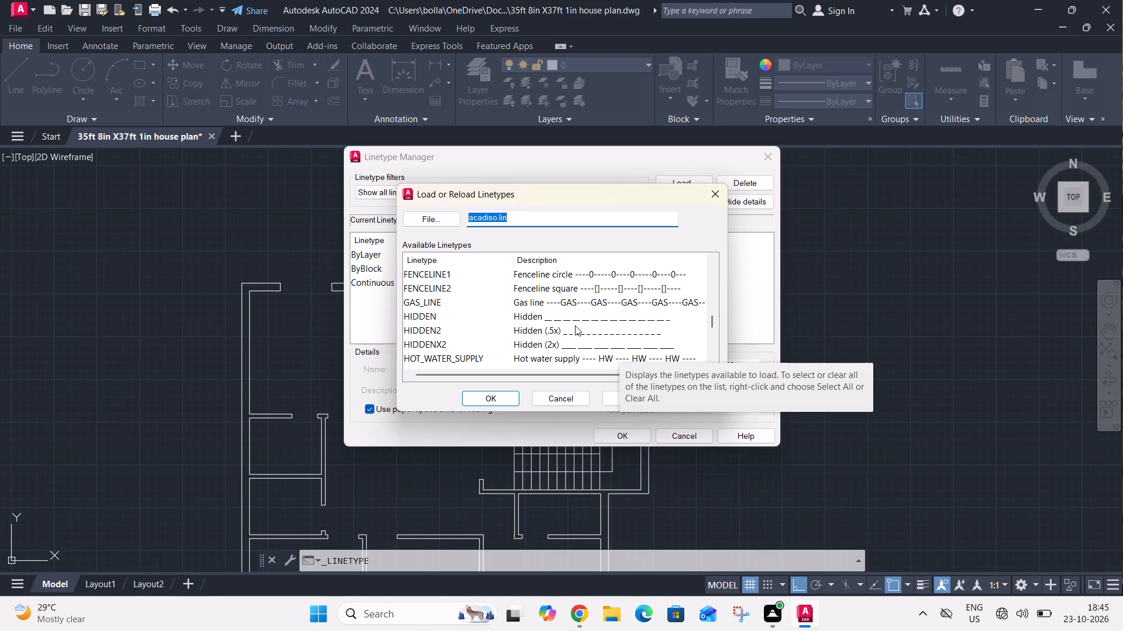
{"action": "scroll", "coordinate": [590, 345], "scroll_direction": "down", "scroll_amount": 1}
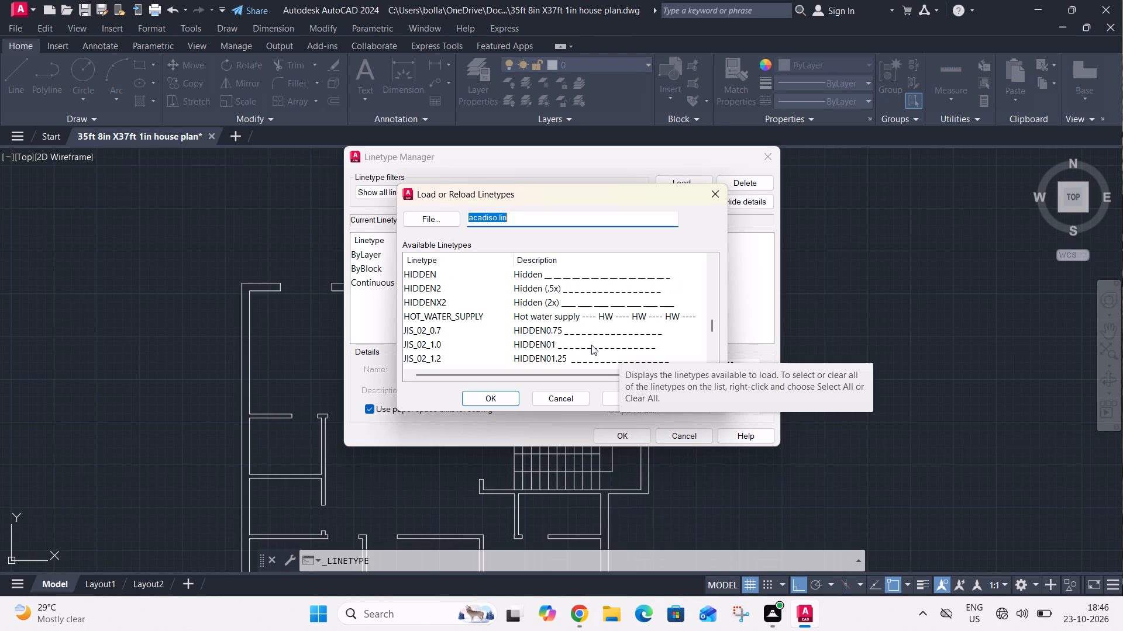
{"action": "scroll", "coordinate": [587, 337], "scroll_direction": "down", "scroll_amount": 4}
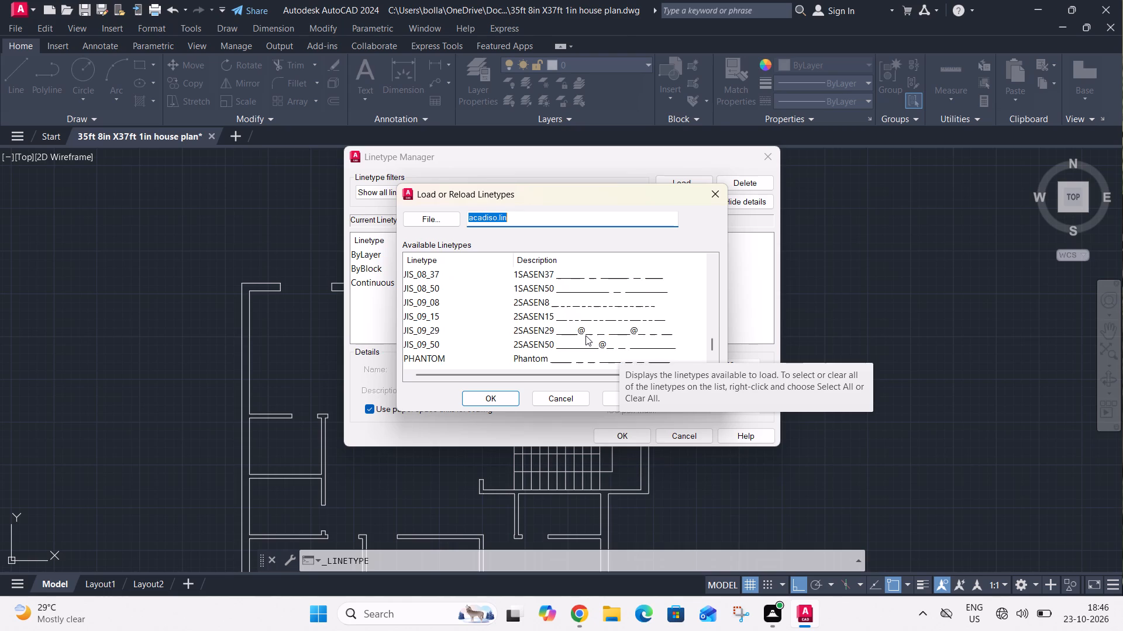
{"action": "scroll", "coordinate": [585, 335], "scroll_direction": "down", "scroll_amount": 2}
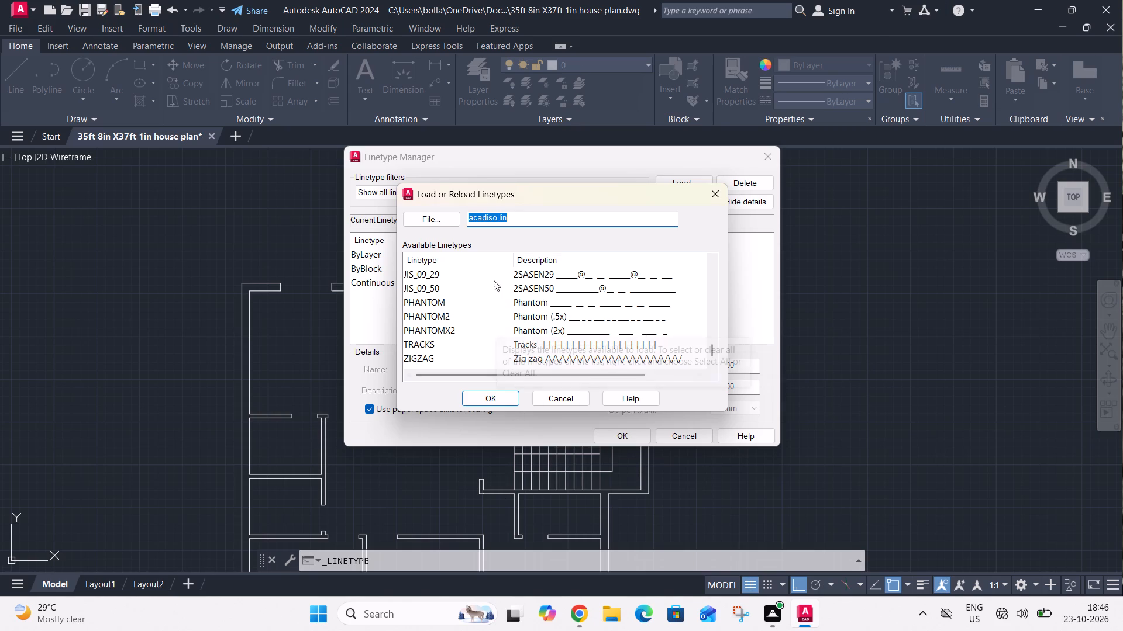
{"action": "scroll", "coordinate": [494, 280], "scroll_direction": "down", "scroll_amount": 5}
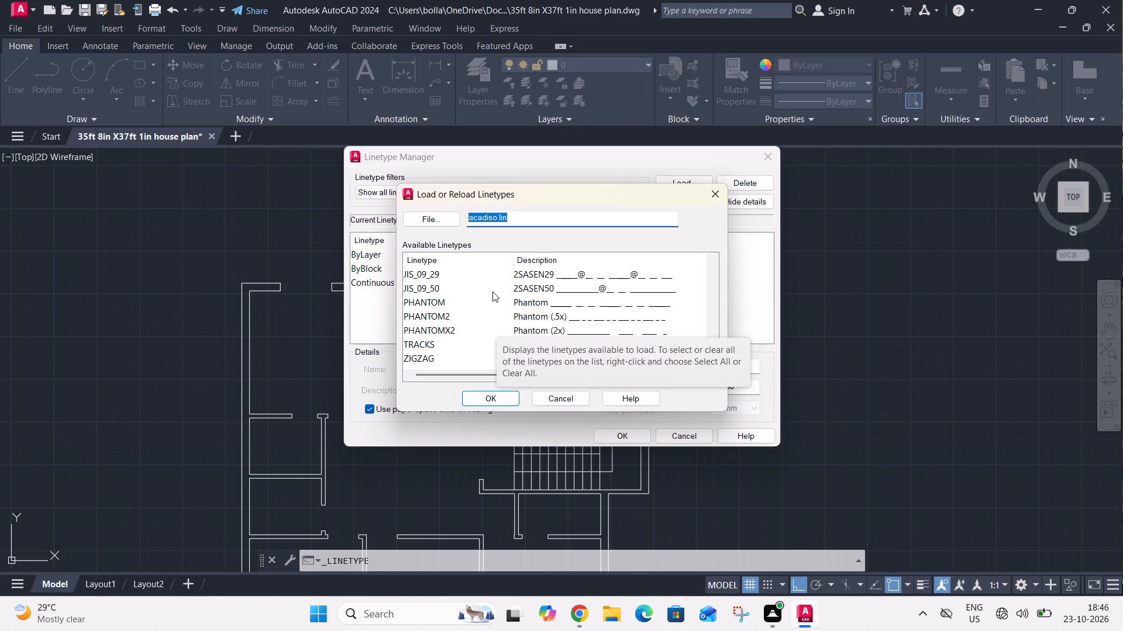
{"action": "scroll", "coordinate": [492, 292], "scroll_direction": "down", "scroll_amount": 2}
{"action": "scroll", "coordinate": [566, 287], "scroll_direction": "down", "scroll_amount": 5}
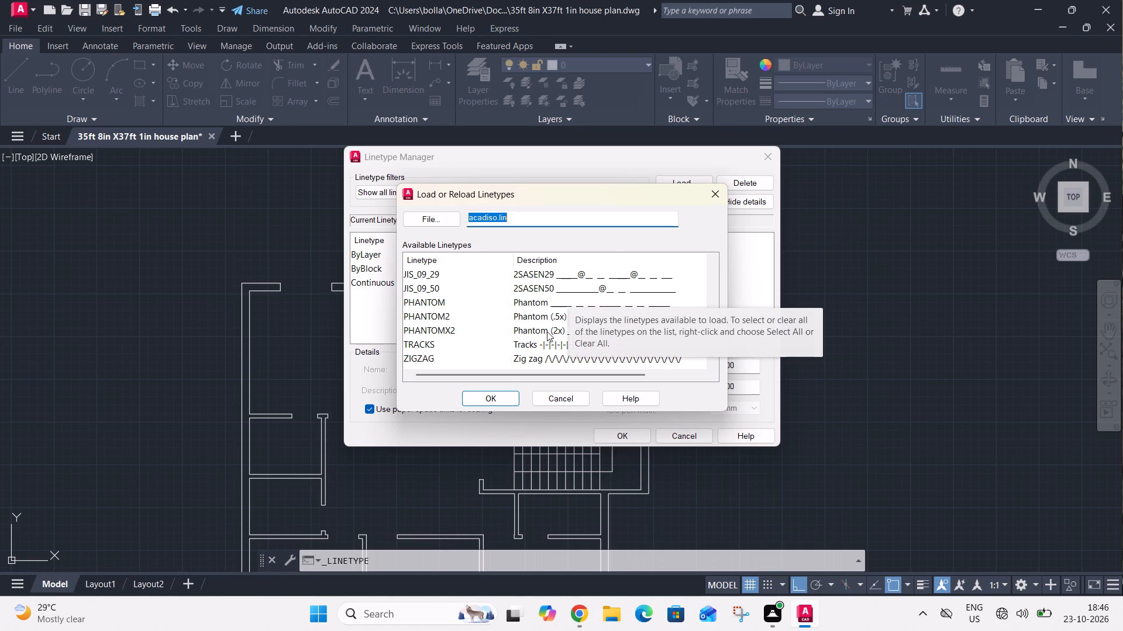
{"action": "scroll", "coordinate": [540, 338], "scroll_direction": "up", "scroll_amount": 2}
{"action": "scroll", "coordinate": [539, 338], "scroll_direction": "down", "scroll_amount": 2}
{"action": "scroll", "coordinate": [516, 286], "scroll_direction": "up", "scroll_amount": 4}
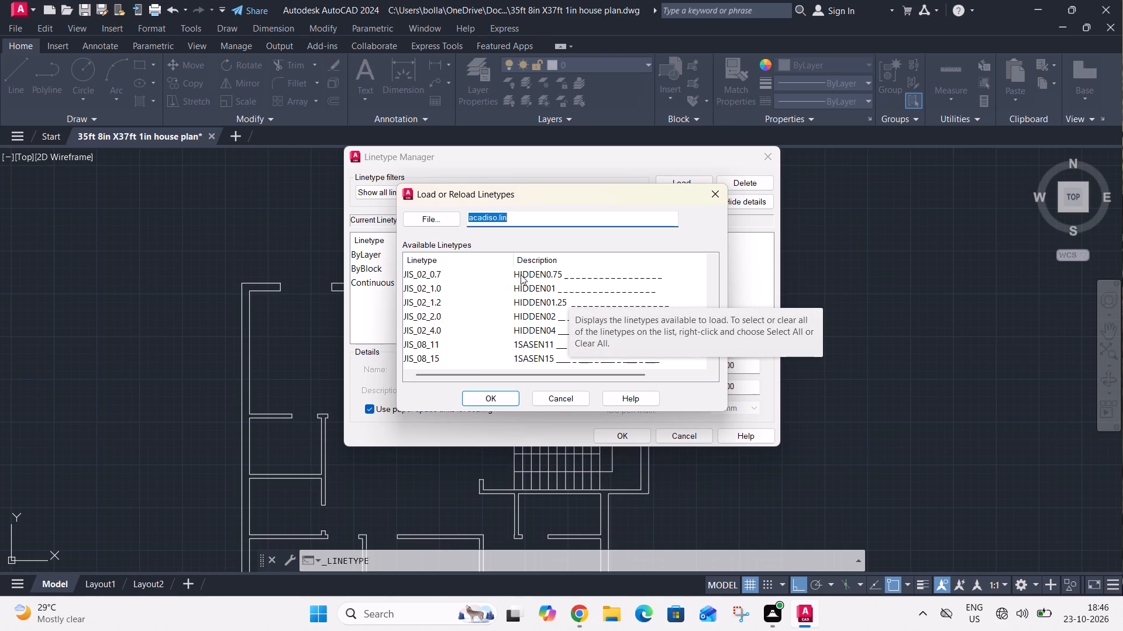
{"action": "scroll", "coordinate": [521, 275], "scroll_direction": "up", "scroll_amount": 3}
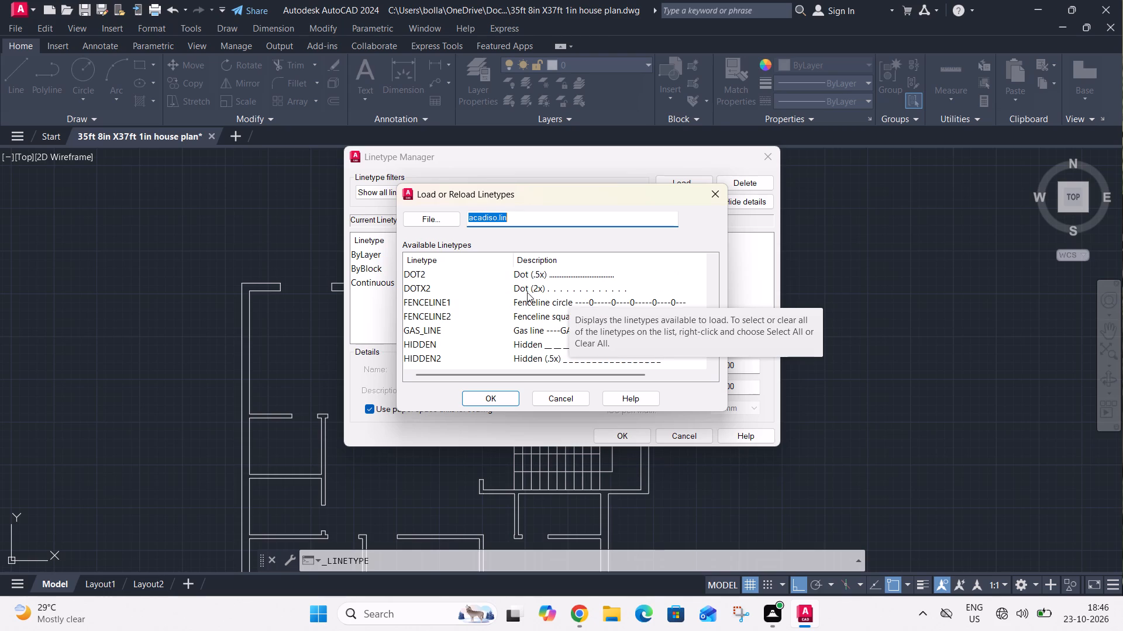
{"action": "scroll", "coordinate": [527, 292], "scroll_direction": "down", "scroll_amount": 1}
{"action": "scroll", "coordinate": [405, 294], "scroll_direction": "up", "scroll_amount": 2}
{"action": "left_click_drag", "start_coordinate": [412, 307], "coordinate": [485, 304]}
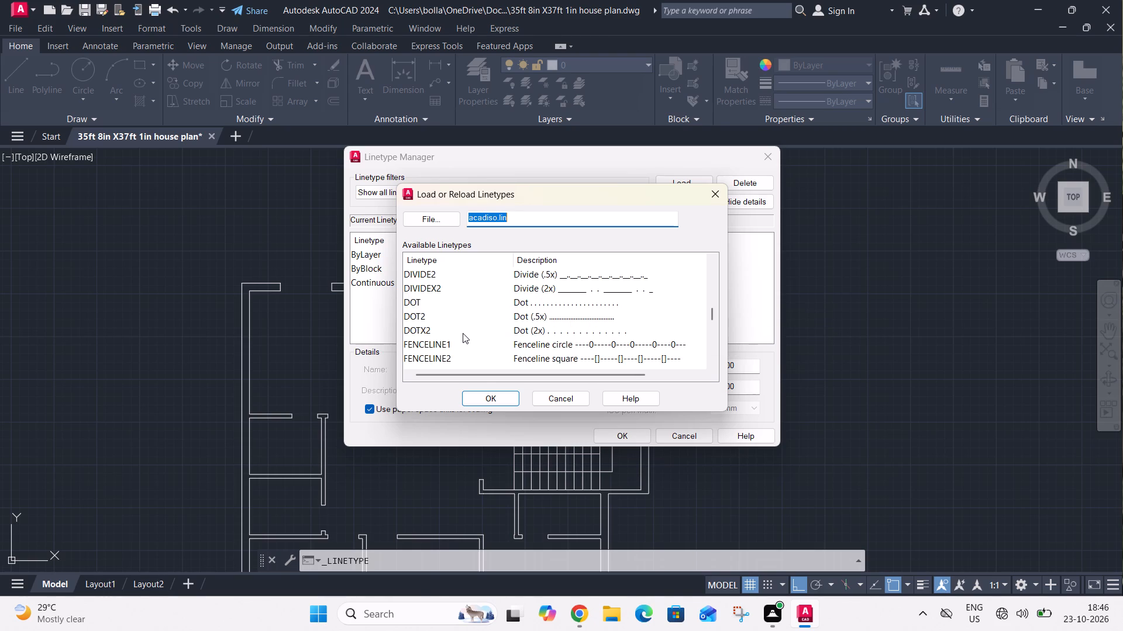
{"action": "middle_click_drag", "start_coordinate": [463, 333], "coordinate": [574, 342]}
{"action": "scroll", "coordinate": [553, 347], "scroll_direction": "up", "scroll_amount": 1}
{"action": "middle_click_drag", "start_coordinate": [428, 373], "coordinate": [414, 375]}
{"action": "triple_click", "coordinate": [414, 374]}
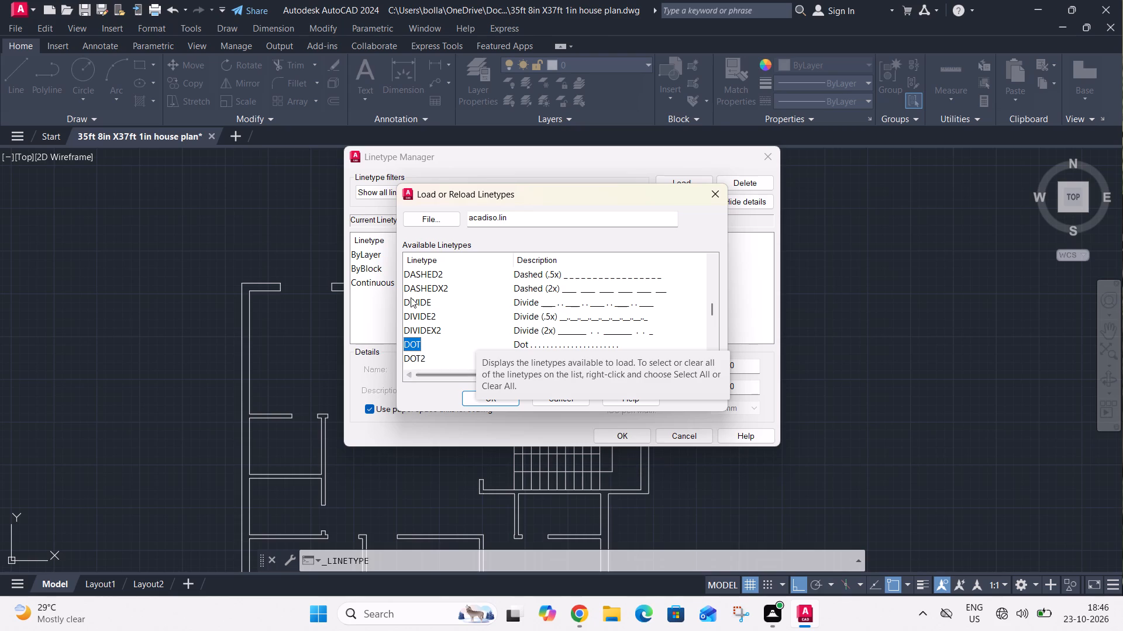
{"action": "scroll", "coordinate": [411, 297], "scroll_direction": "down", "scroll_amount": 12}
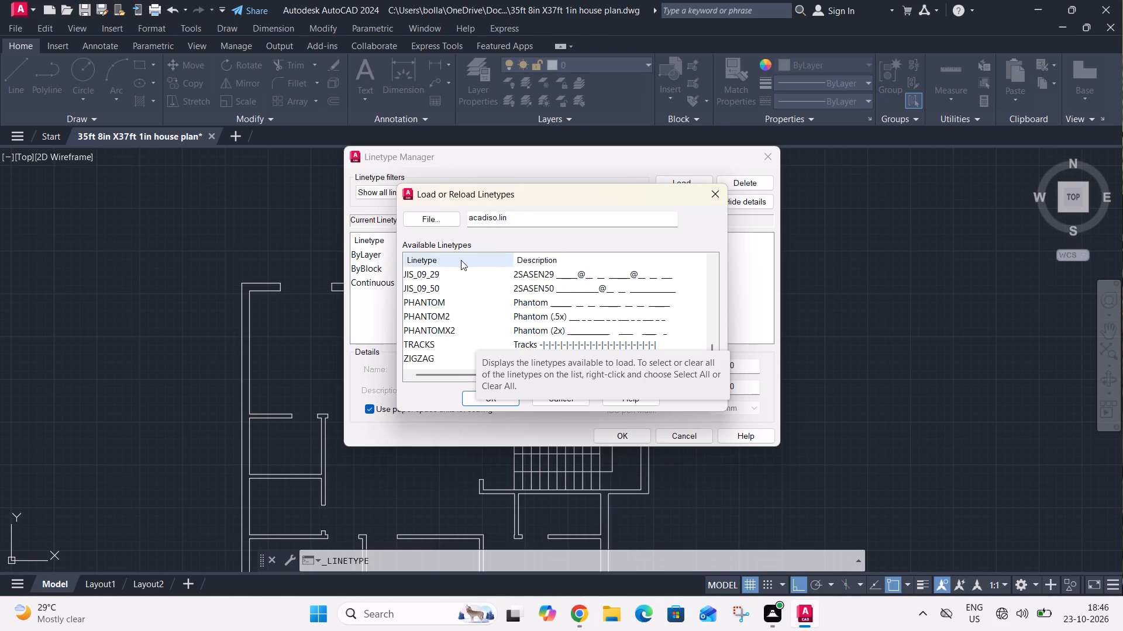
{"action": "left_click", "coordinate": [713, 193]}
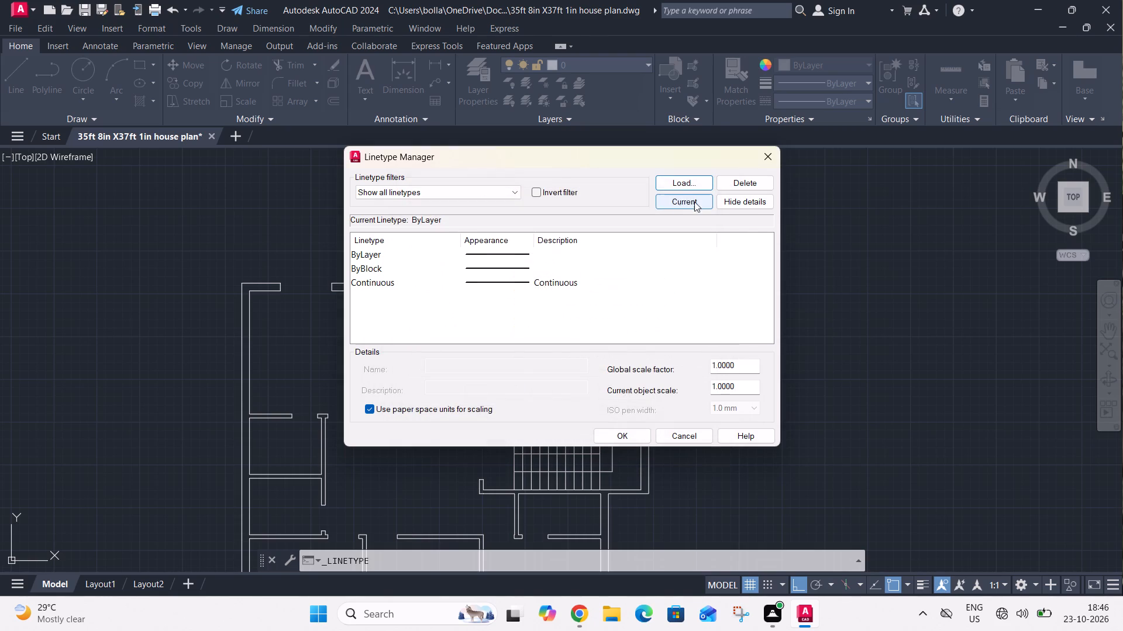
{"action": "left_click", "coordinate": [768, 151]}
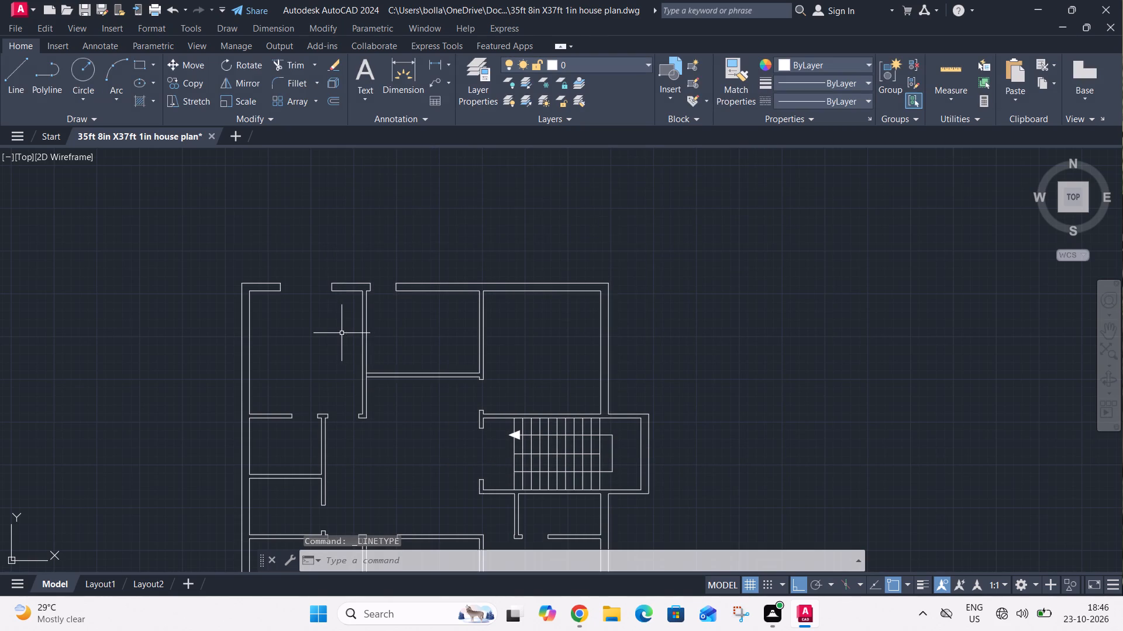
Draw a horizontal line across the window opening in the top-left room's upper wall, joining the midpoints of both jambs.
{"action": "scroll", "coordinate": [320, 336], "scroll_direction": "up", "scroll_amount": 2}
{"action": "middle_click_drag", "start_coordinate": [299, 299], "coordinate": [434, 336]}
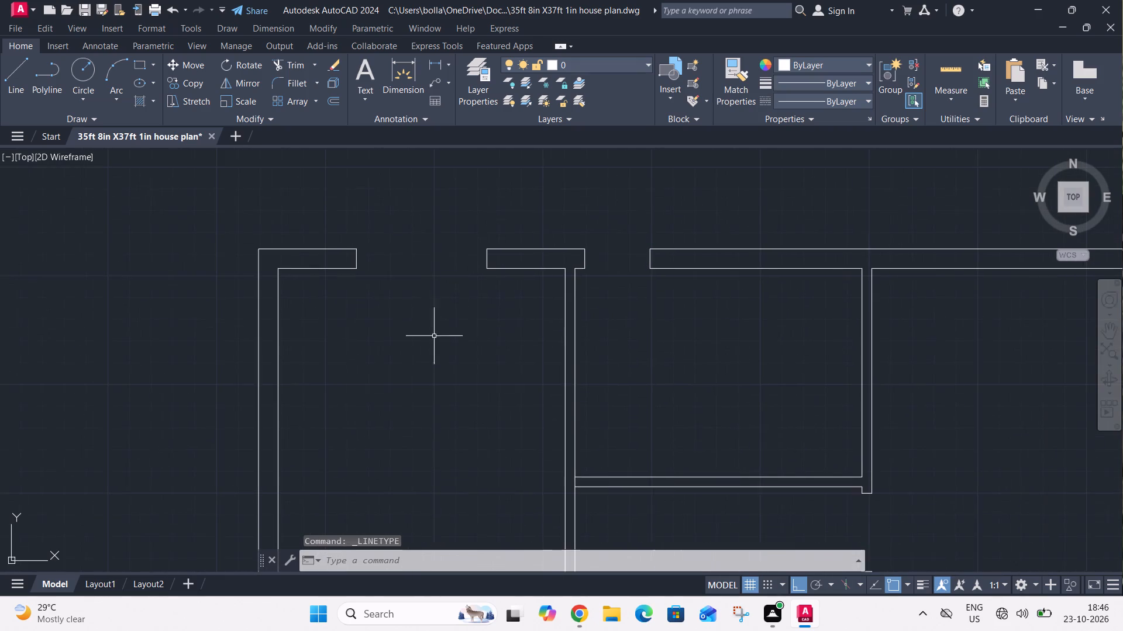
{"action": "type", "text": "l"}
{"action": "key", "text": "space"}
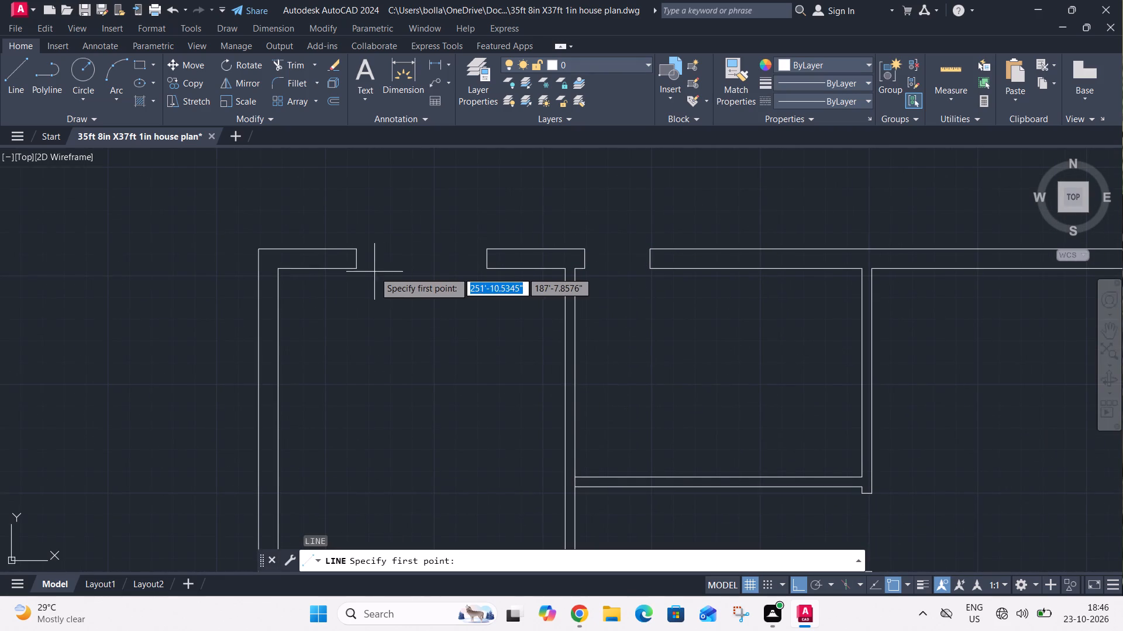
{"action": "left_click", "coordinate": [486, 256]}
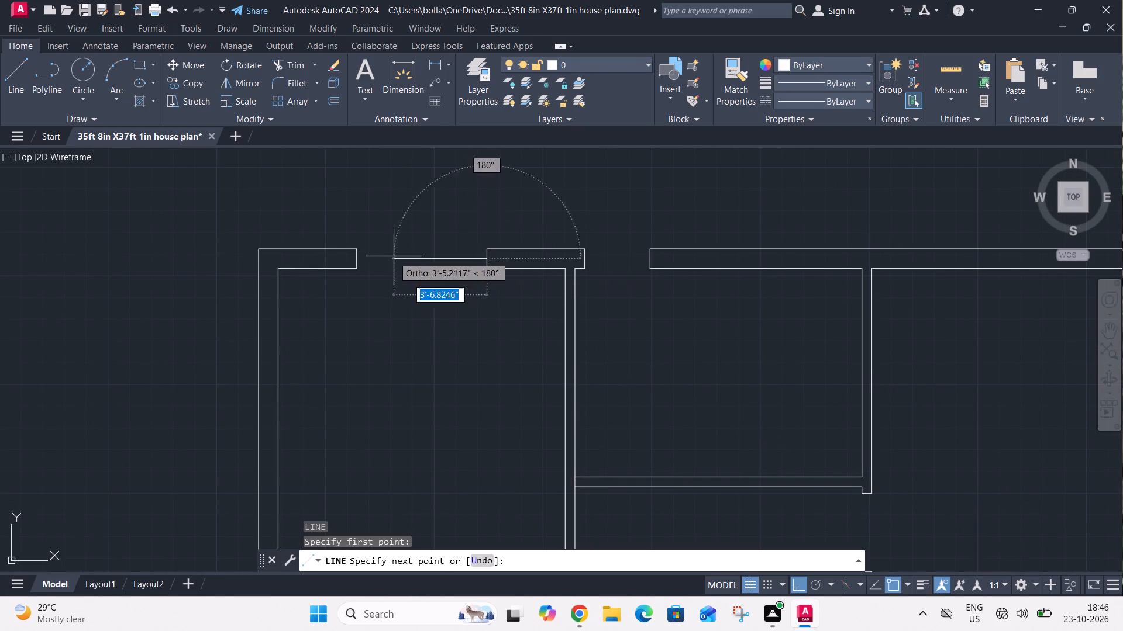
{"action": "left_click", "coordinate": [357, 256]}
{"action": "key", "text": "Escape"}
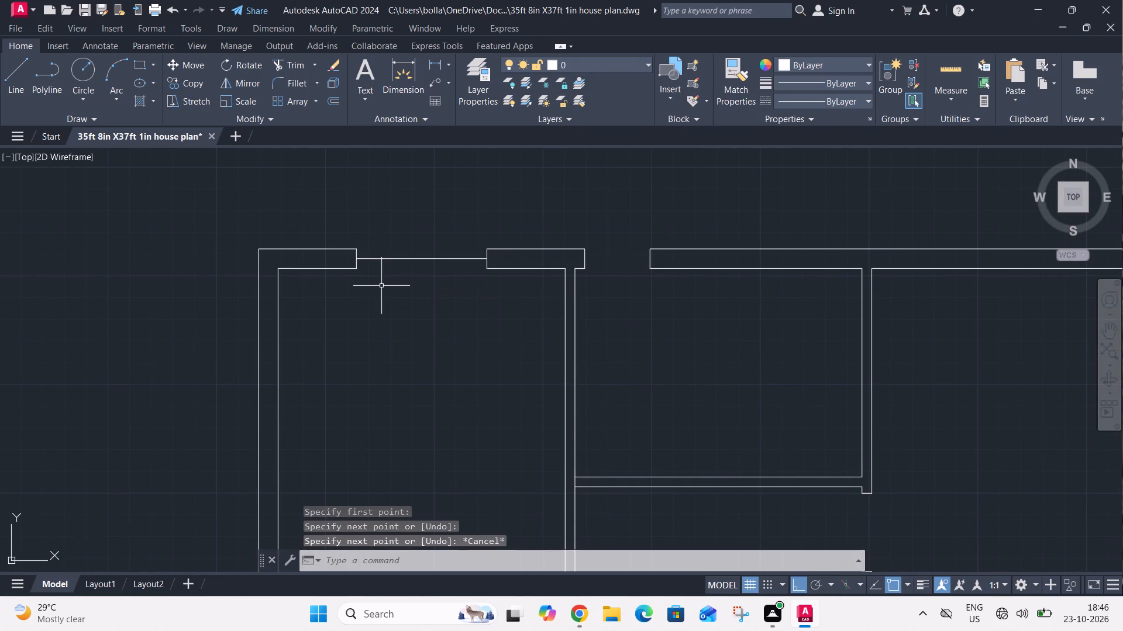
Draw a line 2" up from the midpoint of the window's centre line, continuing horizontally about 2'-6" to the opening's right jamb.
{"action": "type", "text": "l"}
{"action": "key", "text": "space"}
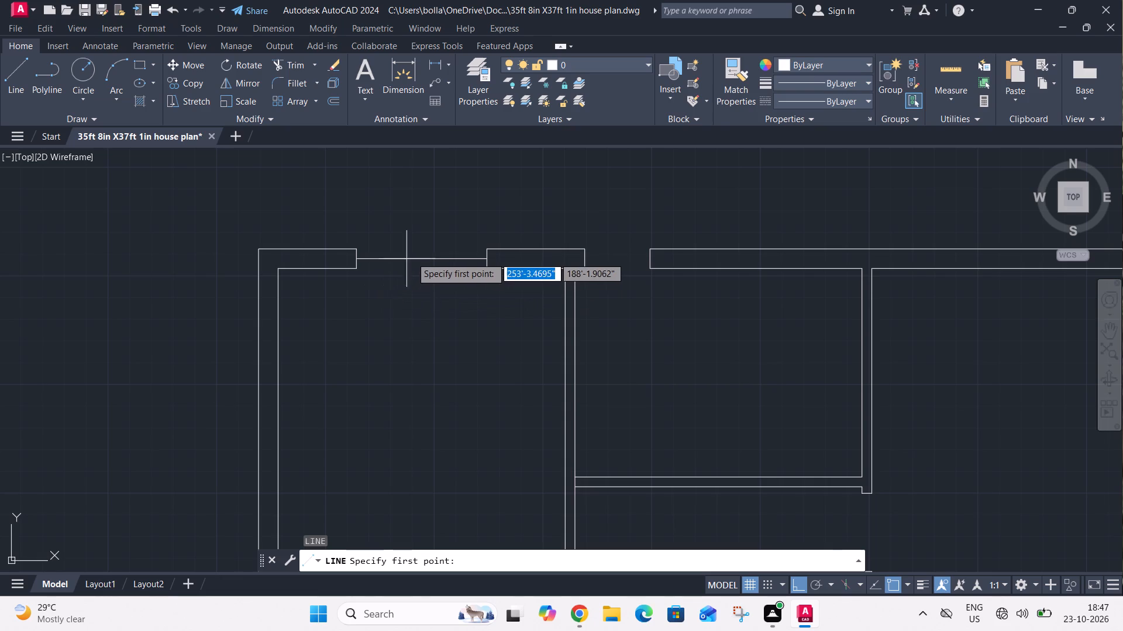
{"action": "left_click", "coordinate": [424, 255]}
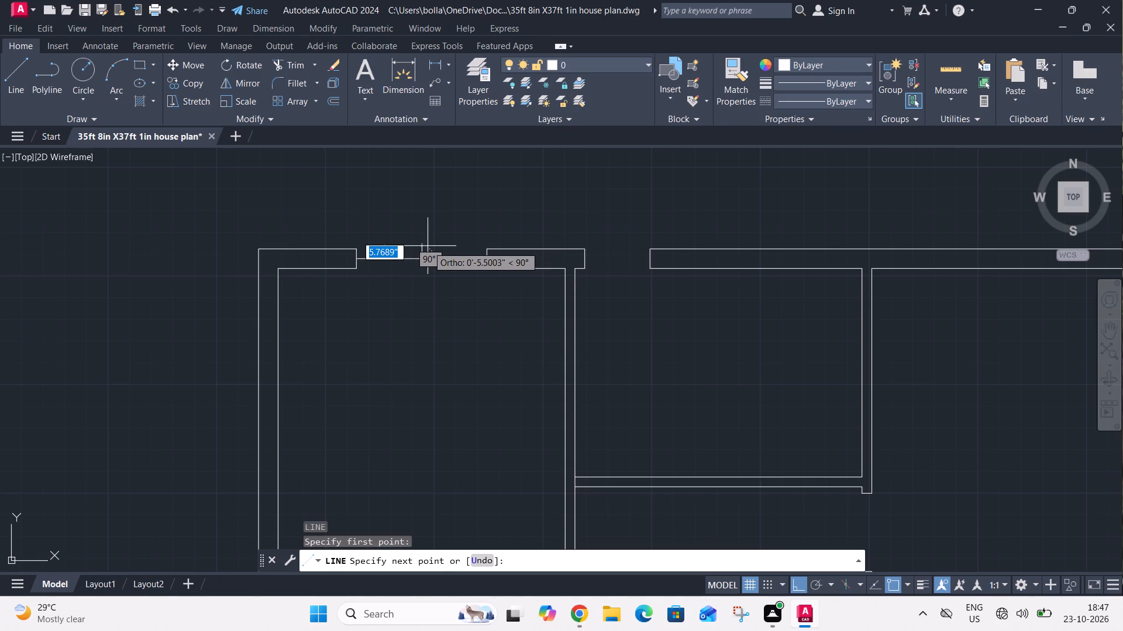
{"action": "key", "text": "2"}
{"action": "key", "text": "shift+quotedbl"}
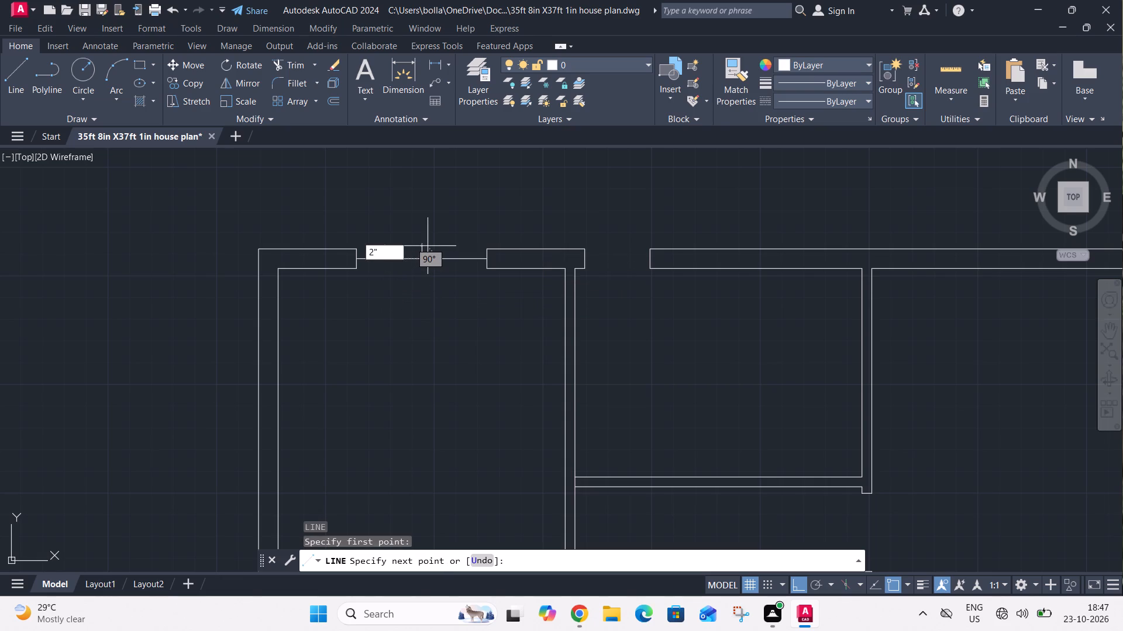
{"action": "key", "text": "Return"}
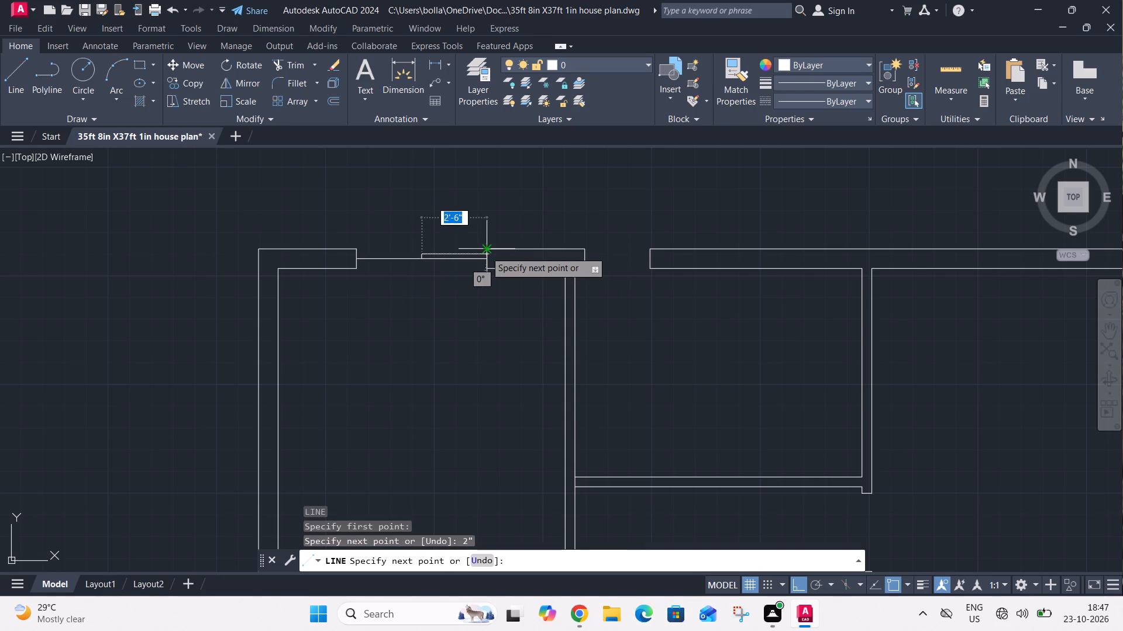
{"action": "scroll", "coordinate": [485, 251], "scroll_direction": "up", "scroll_amount": 3}
{"action": "left_click", "coordinate": [481, 265]}
{"action": "key", "text": "Escape"}
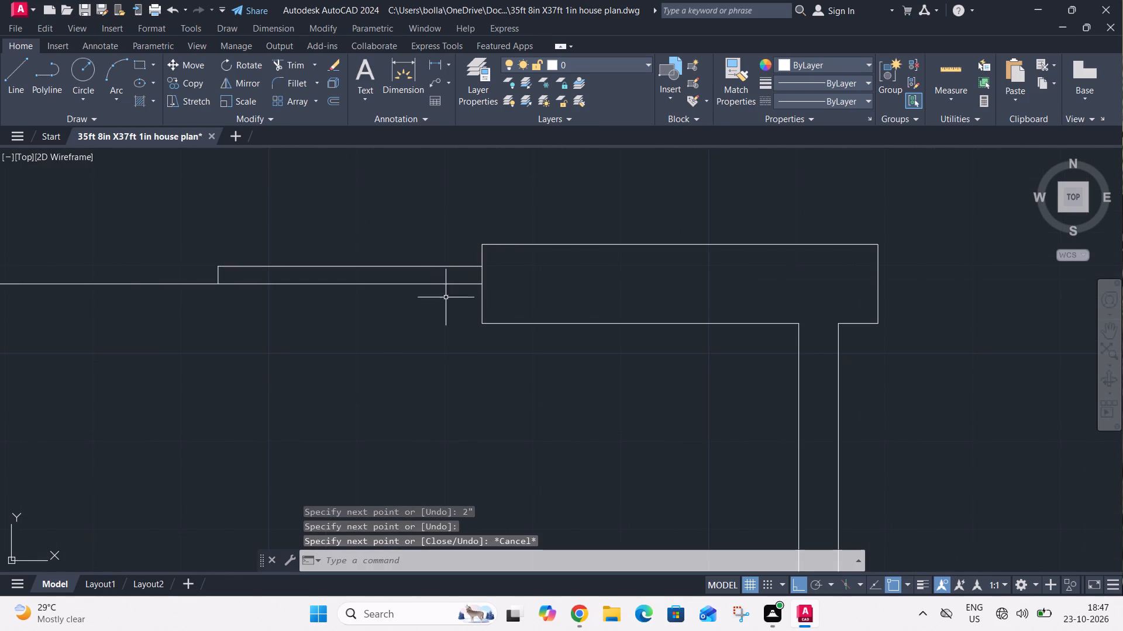
Draw a line 2" down from the midpoint of the window's centre line, continuing horizontally to the opening's left jamb.
{"action": "scroll", "coordinate": [425, 287], "scroll_direction": "down", "scroll_amount": 2}
{"action": "type", "text": "l"}
{"action": "key", "text": "space"}
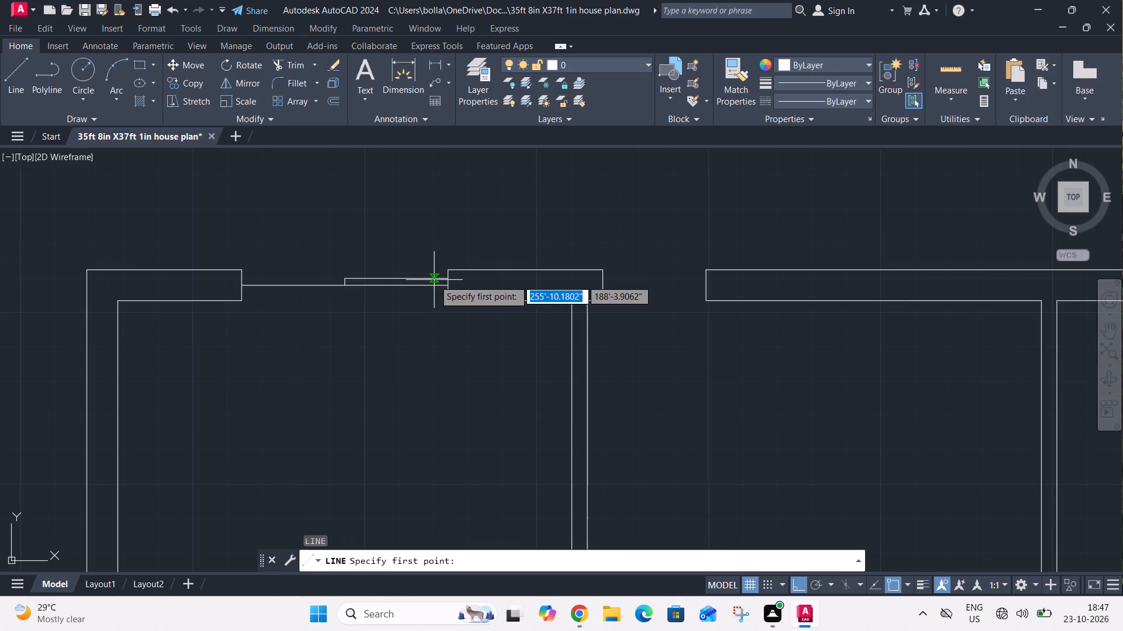
{"action": "left_click", "coordinate": [347, 289]}
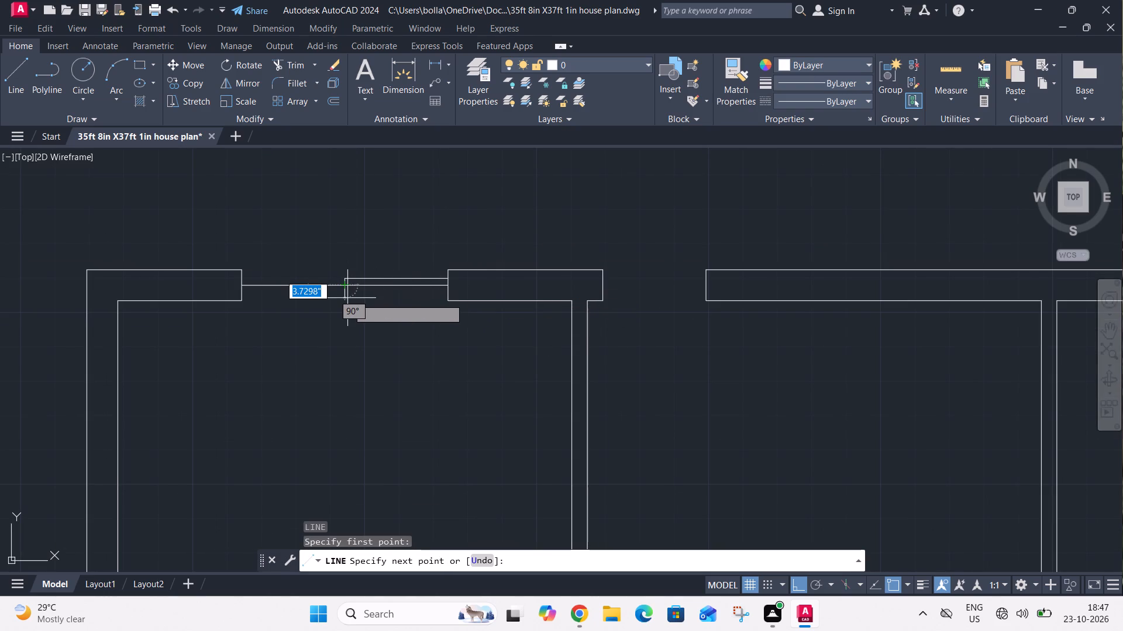
{"action": "type", "text": "2\""}
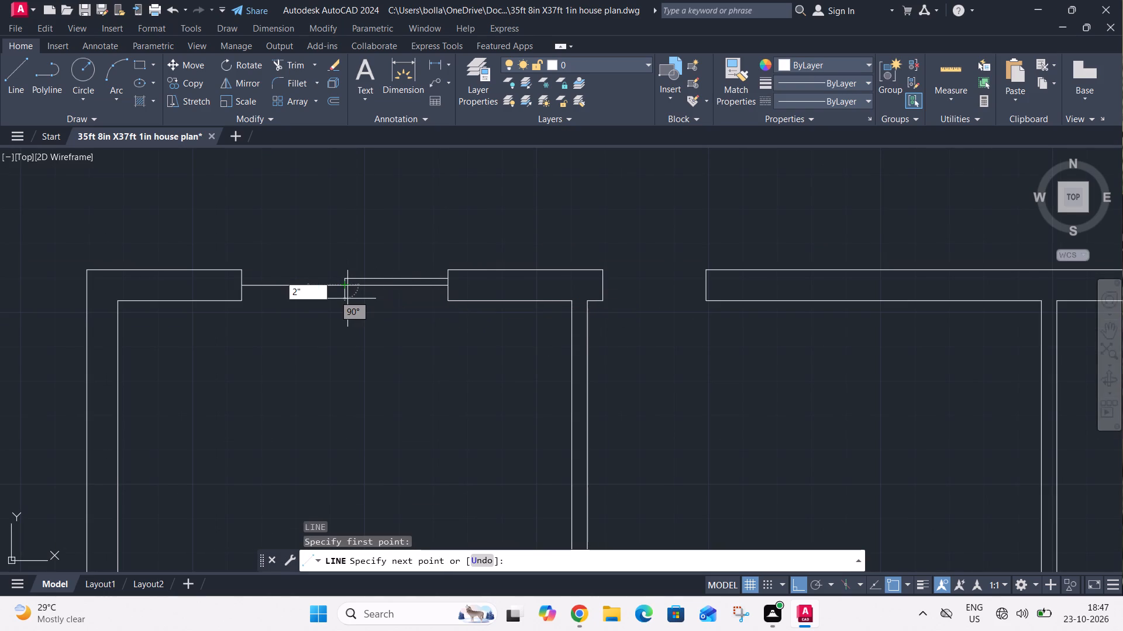
{"action": "key", "text": "Return"}
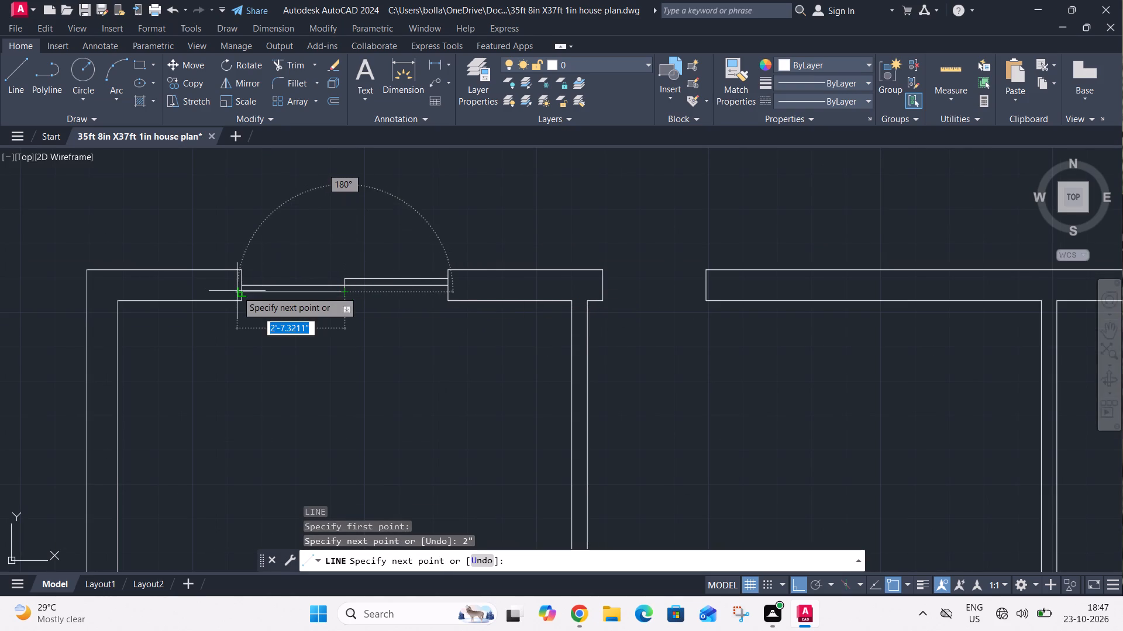
{"action": "left_click", "coordinate": [242, 290]}
{"action": "key", "text": "Escape"}
Copy the sliding window lines from the top-left room's upper wall about 24'-6" left, into empty space outside the plan.
{"action": "scroll", "coordinate": [350, 274], "scroll_direction": "down", "scroll_amount": 1}
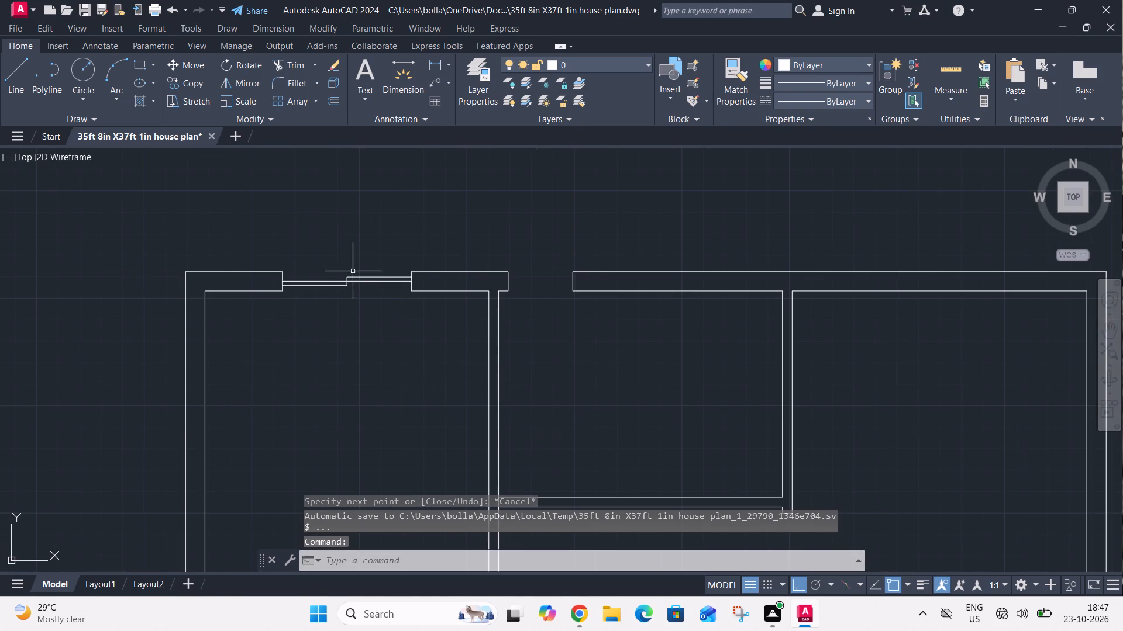
{"action": "scroll", "coordinate": [343, 264], "scroll_direction": "down", "scroll_amount": 1}
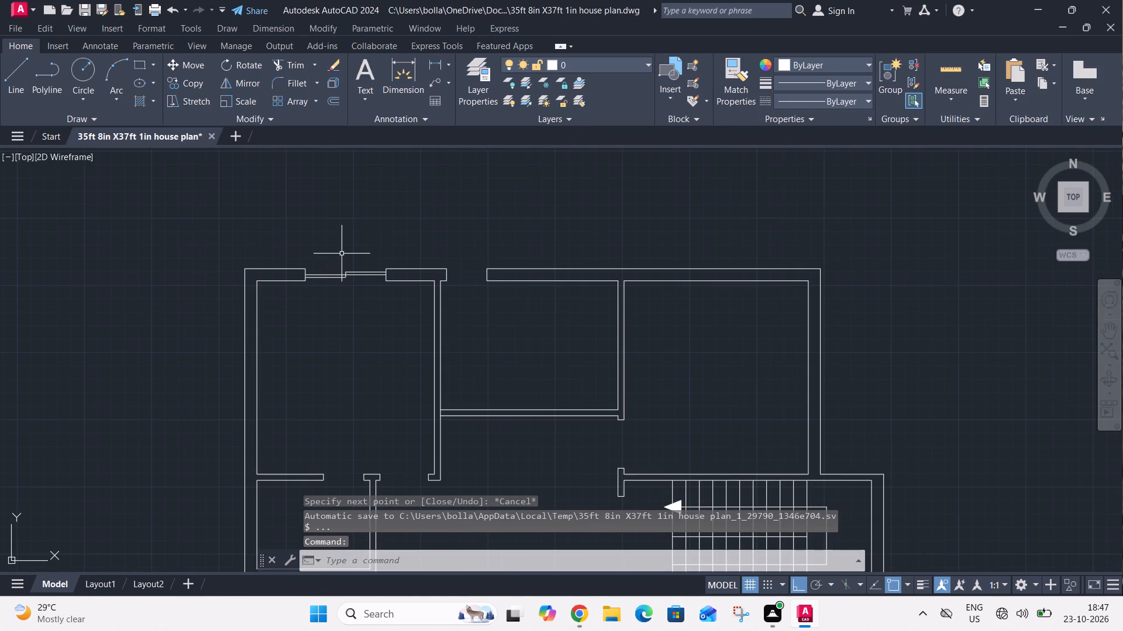
{"action": "left_click", "coordinate": [359, 255]}
{"action": "left_click", "coordinate": [336, 285]}
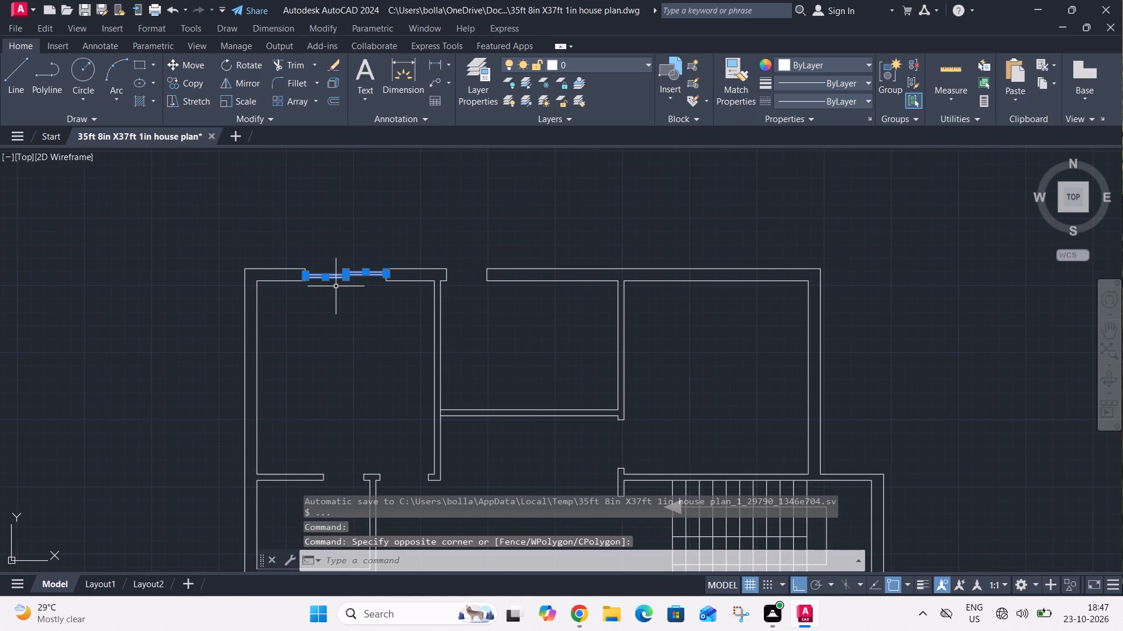
{"action": "type", "text": "co"}
{"action": "key", "text": "space"}
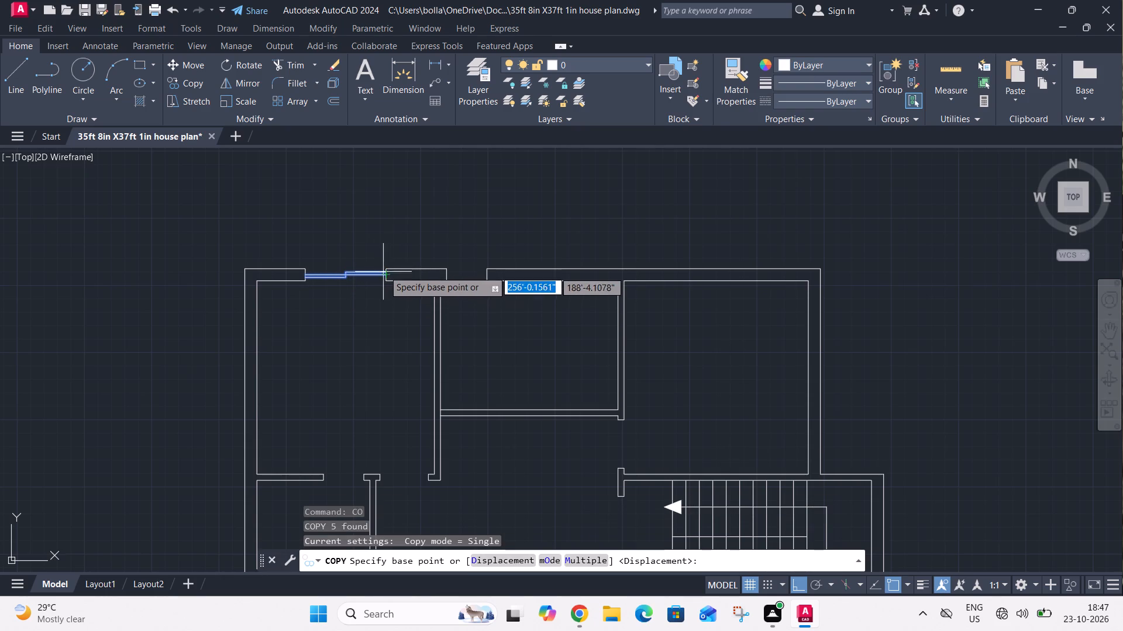
{"action": "scroll", "coordinate": [387, 266], "scroll_direction": "down", "scroll_amount": 2}
{"action": "scroll", "coordinate": [390, 262], "scroll_direction": "up", "scroll_amount": 4}
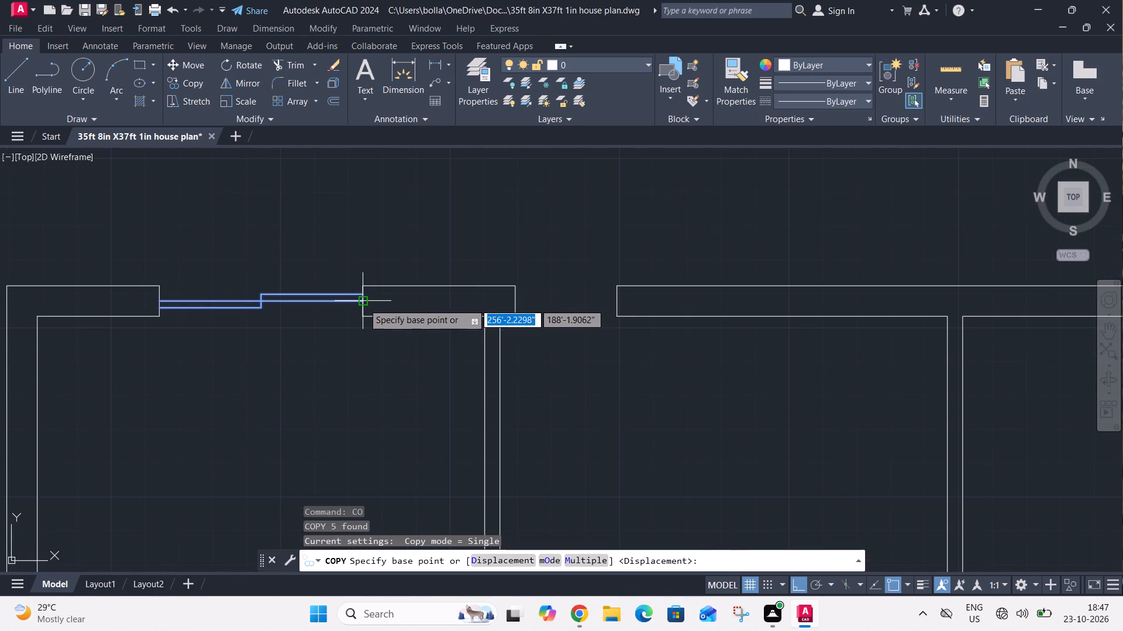
{"action": "left_click", "coordinate": [363, 303]}
{"action": "scroll", "coordinate": [384, 260], "scroll_direction": "down", "scroll_amount": 5}
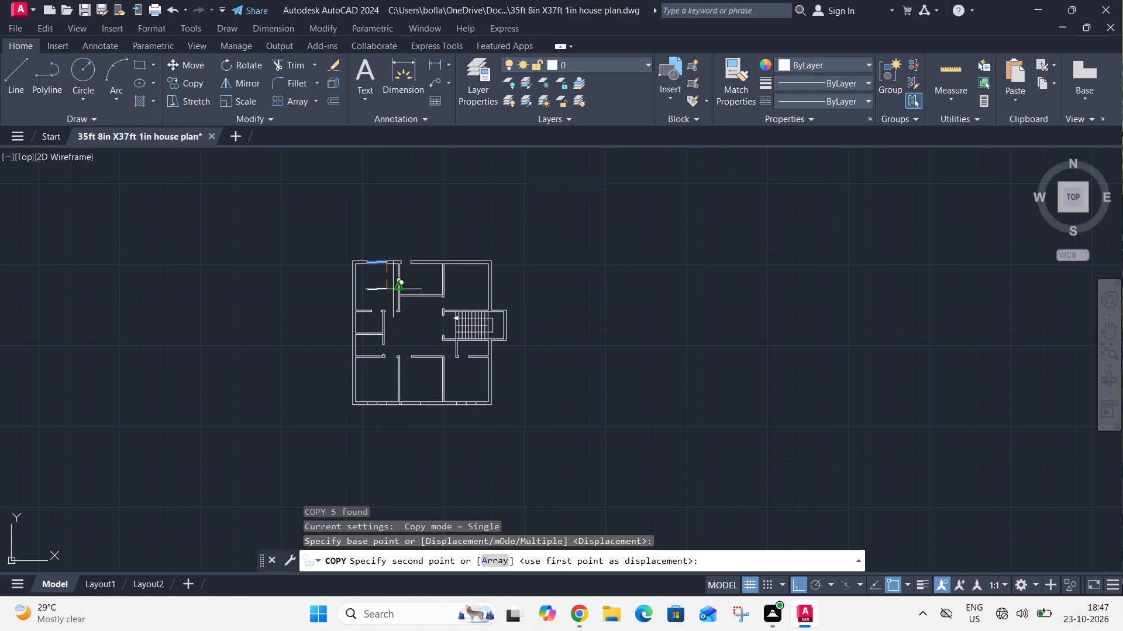
{"action": "left_click", "coordinate": [291, 317]}
Mirror the copied window about a horizontal line below it, erasing the source objects.
{"action": "scroll", "coordinate": [273, 264], "scroll_direction": "up", "scroll_amount": 3}
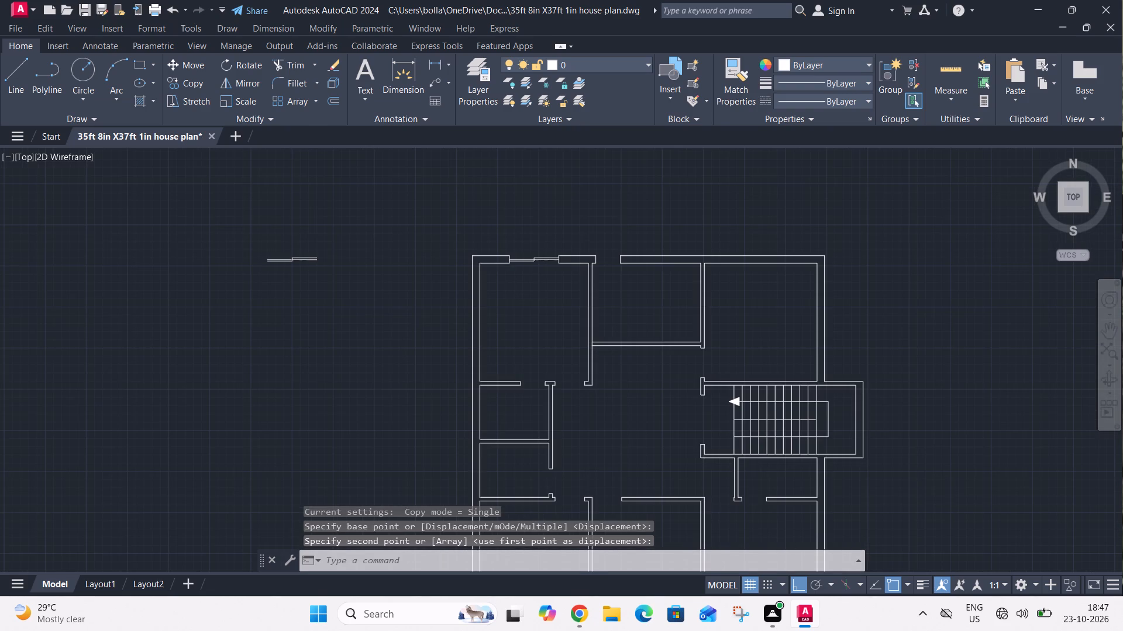
{"action": "left_click", "coordinate": [256, 240]}
{"action": "left_click", "coordinate": [366, 282]}
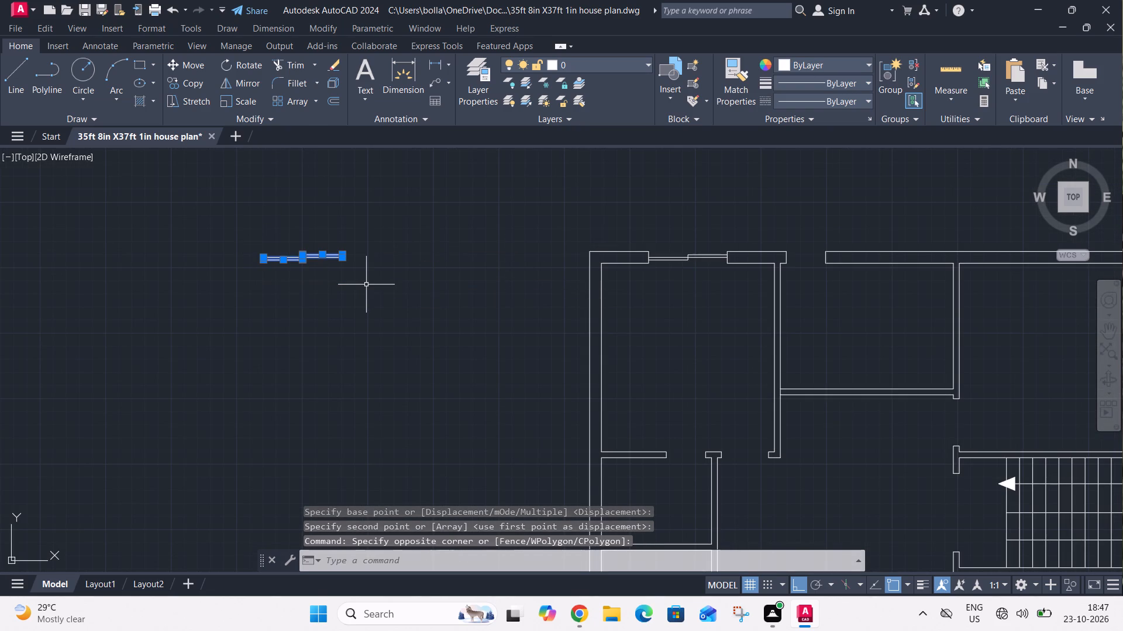
{"action": "type", "text": "mi"}
{"action": "key", "text": "space"}
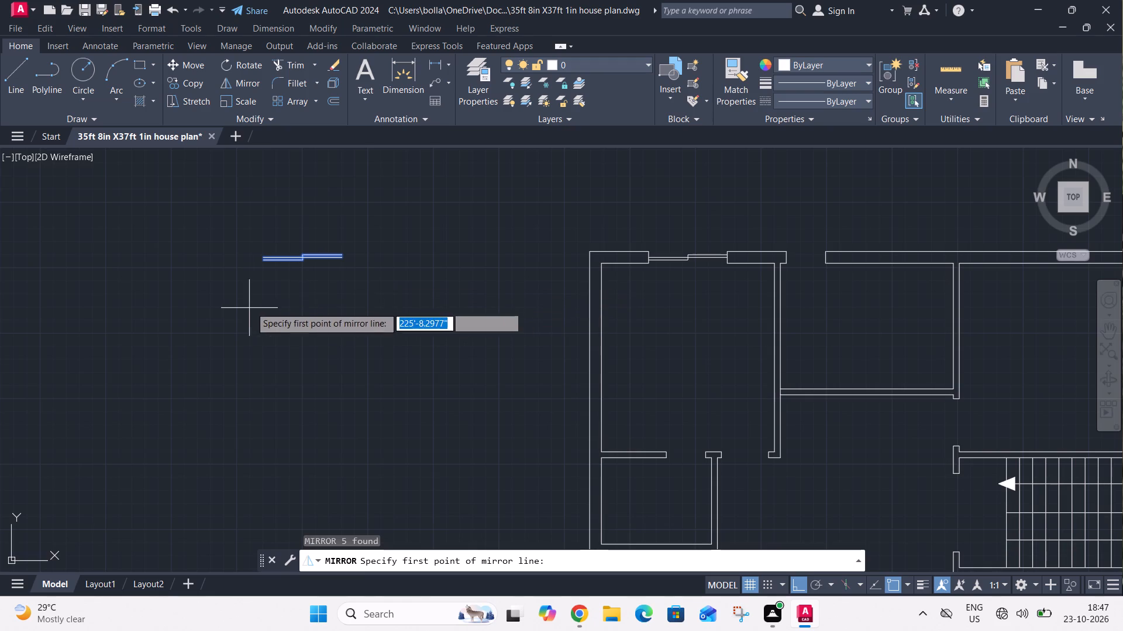
{"action": "left_click", "coordinate": [252, 303]}
{"action": "left_click", "coordinate": [440, 328]}
{"action": "left_click_drag", "start_coordinate": [469, 362], "coordinate": [440, 328]}
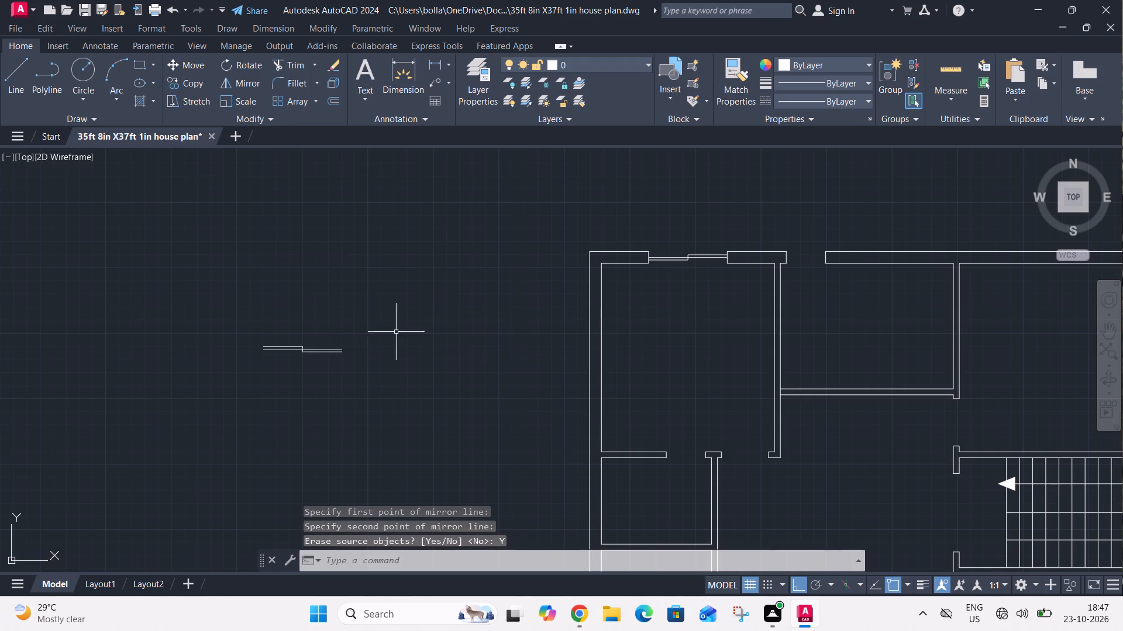
Move the mirrored window into the bottom-left room's lower wall opening, placing its centre line's right end on the right jamb's midpoint.
{"action": "left_click_drag", "start_coordinate": [242, 318], "coordinate": [256, 328]}
{"action": "left_click", "coordinate": [381, 379]}
{"action": "type", "text": "m"}
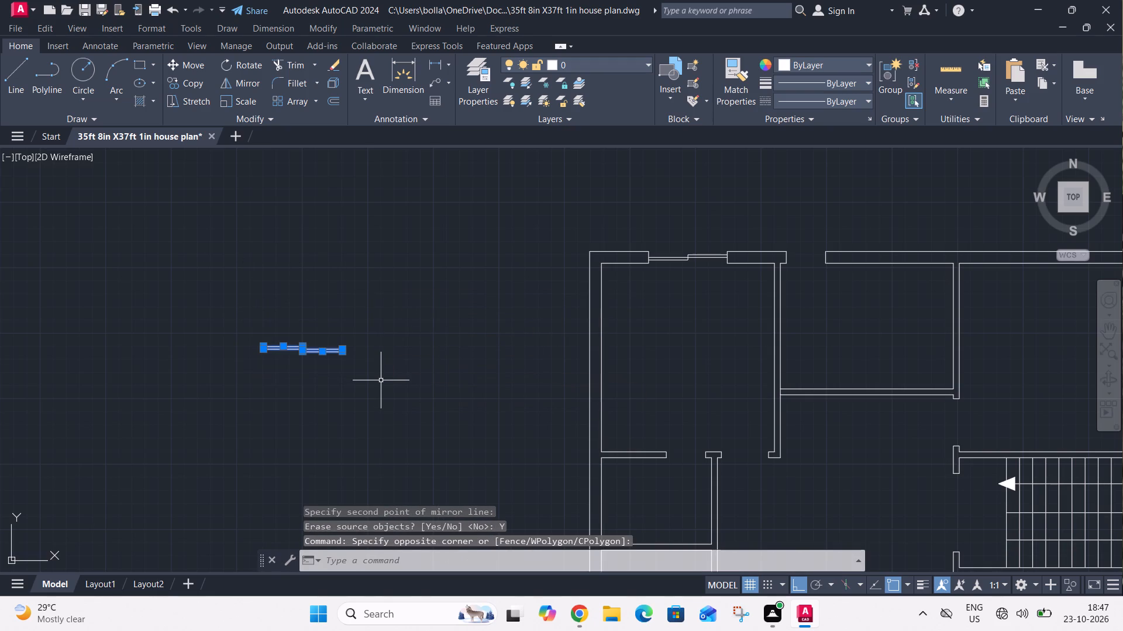
{"action": "key", "text": "space"}
{"action": "scroll", "coordinate": [347, 353], "scroll_direction": "up", "scroll_amount": 3}
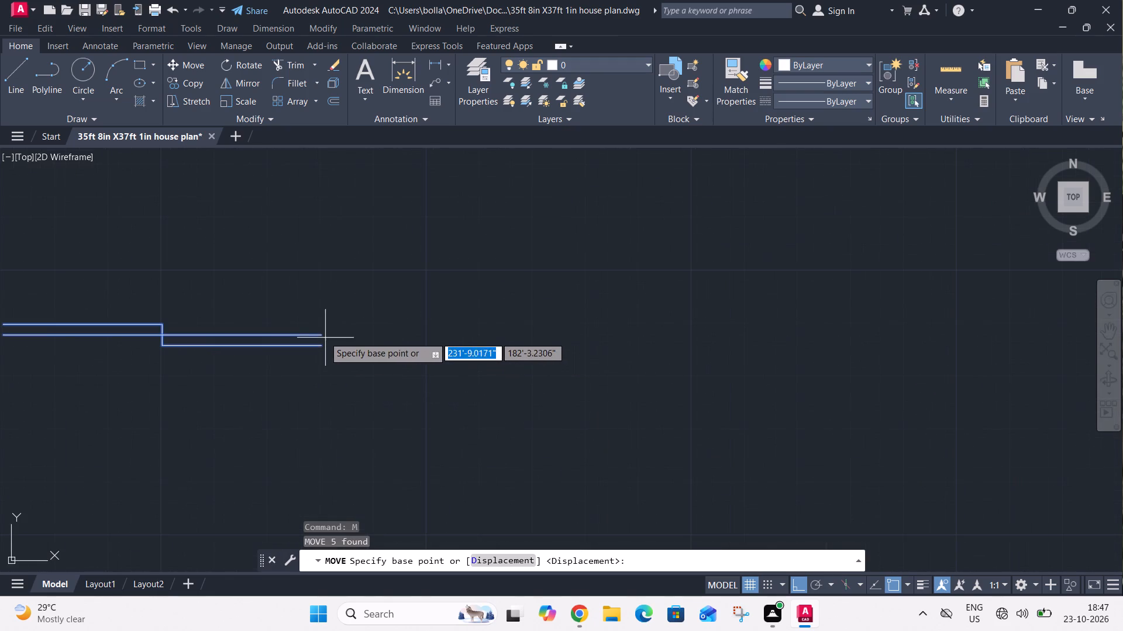
{"action": "left_click", "coordinate": [323, 335]}
{"action": "scroll", "coordinate": [342, 304], "scroll_direction": "down", "scroll_amount": 5}
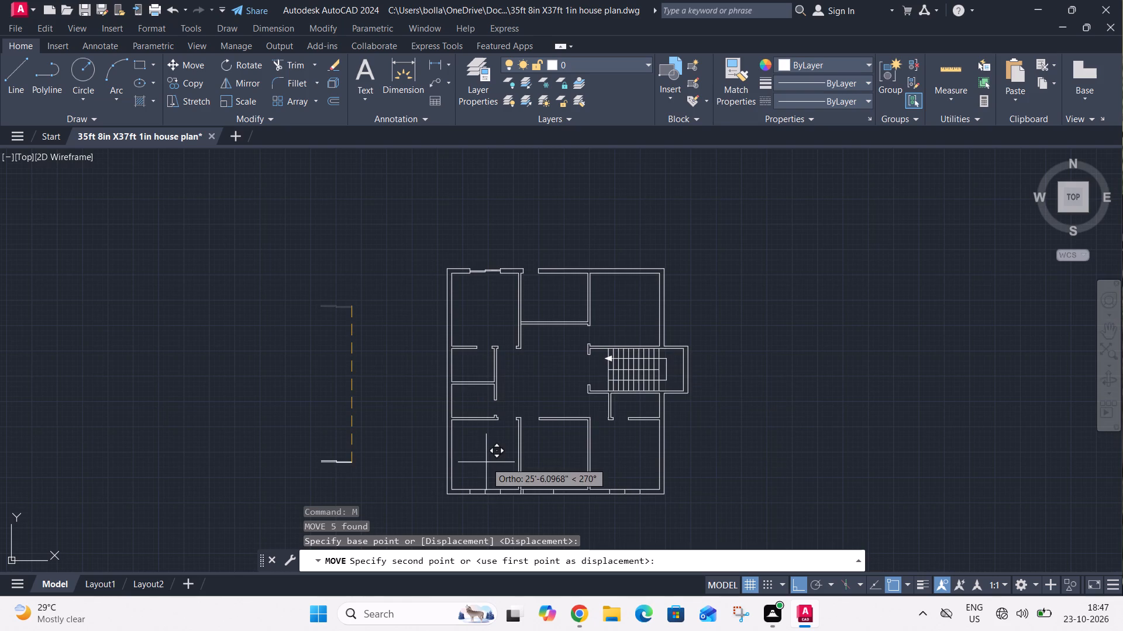
{"action": "scroll", "coordinate": [499, 494], "scroll_direction": "up", "scroll_amount": 4}
{"action": "left_click", "coordinate": [487, 481]}
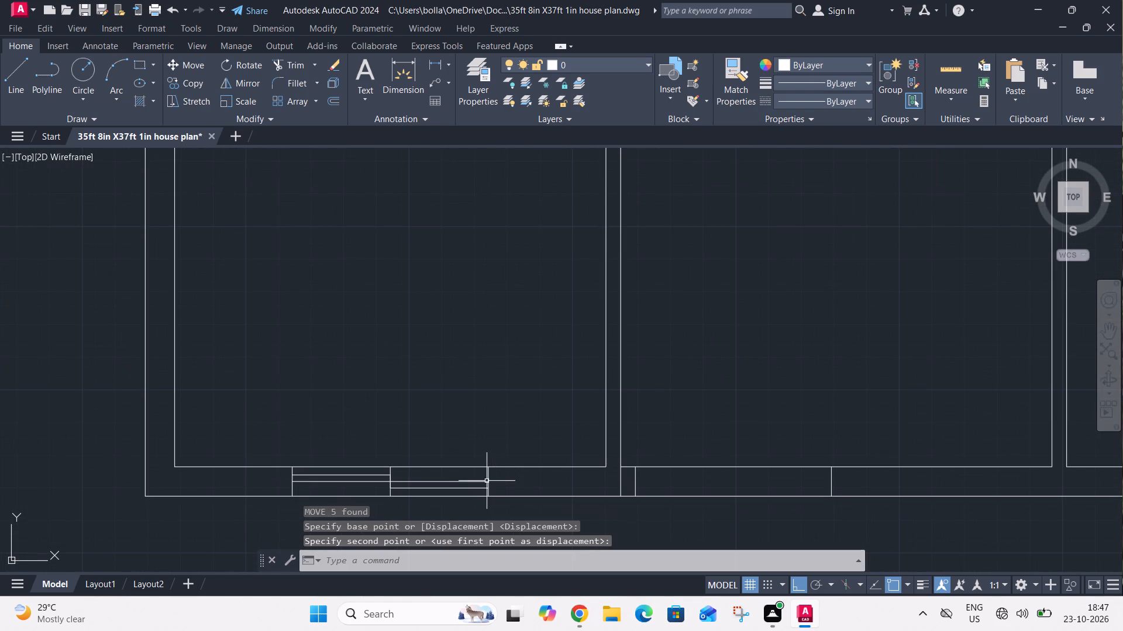
Trim the wall lines and the leftover middle line ends out of the bottom-left room's window opening.
{"action": "type", "text": "tr"}
{"action": "key", "text": "space"}
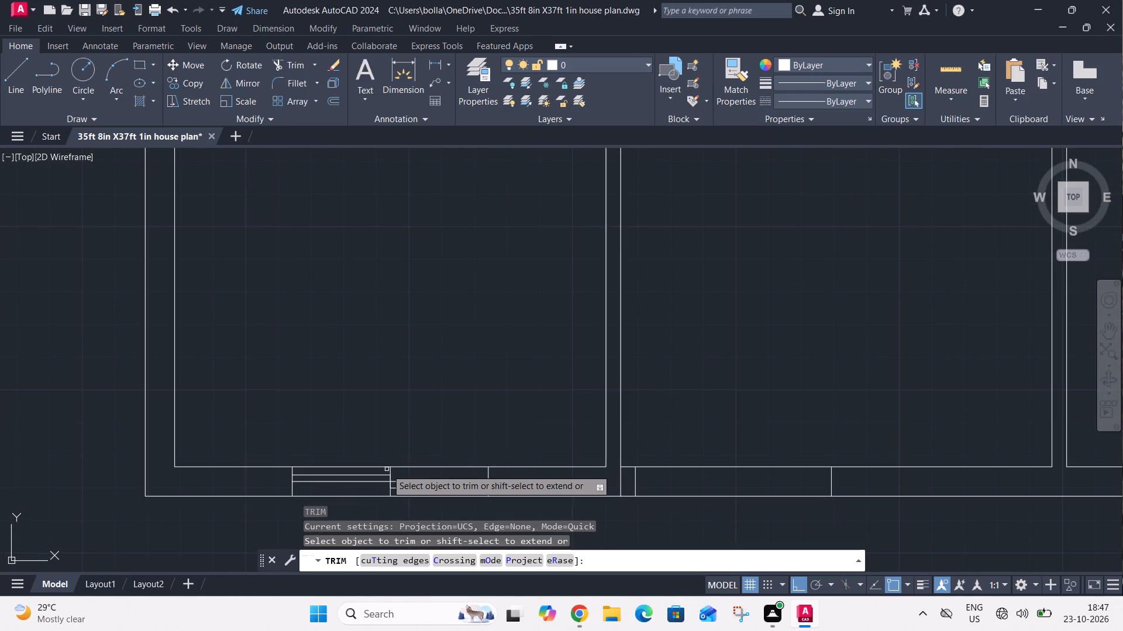
{"action": "left_click", "coordinate": [390, 469]}
{"action": "left_click", "coordinate": [391, 466]}
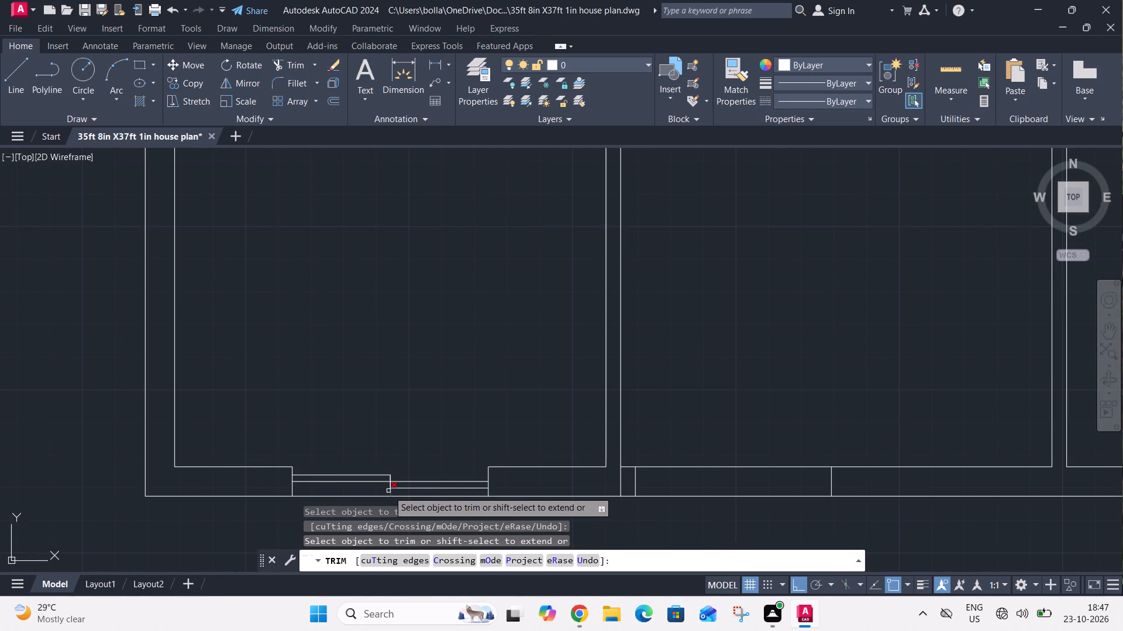
{"action": "left_click", "coordinate": [389, 491]}
{"action": "left_click", "coordinate": [362, 493]}
{"action": "left_click", "coordinate": [354, 501]}
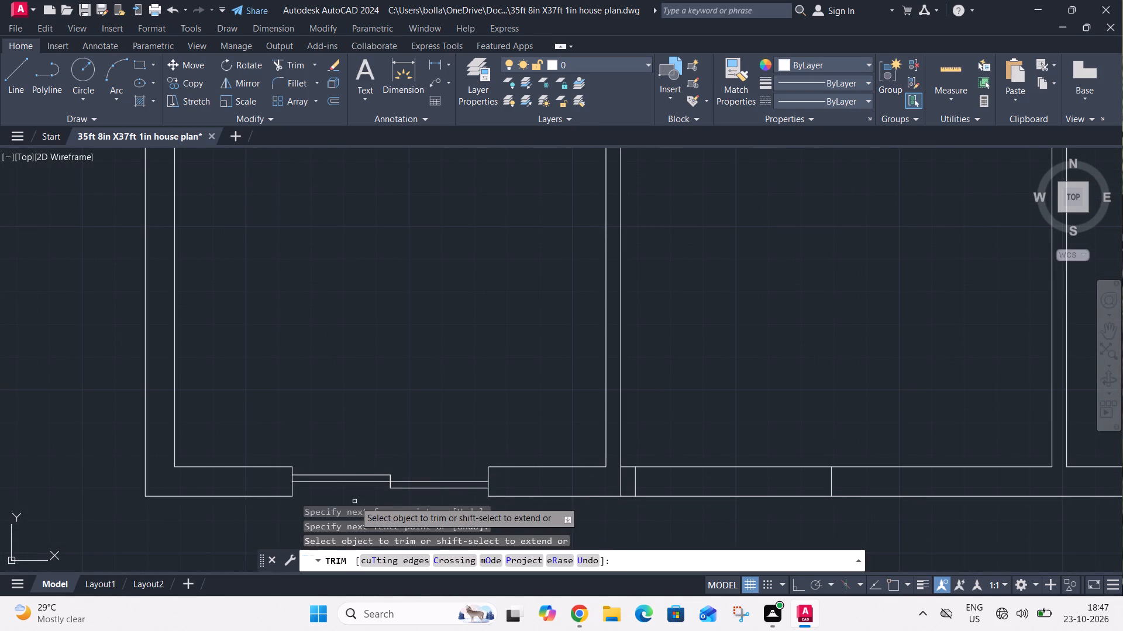
{"action": "key", "text": "Escape"}
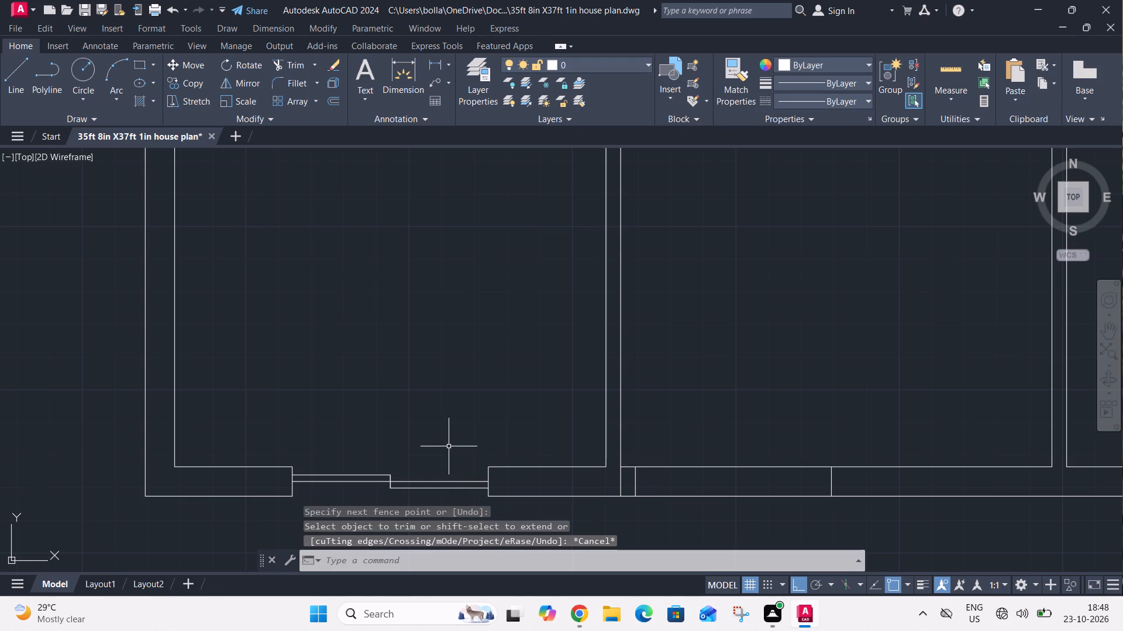
Copy the bottom-left room's window into the bottom-right room's lower wall opening, aligned to the midpoint of its right jamb.
{"action": "scroll", "coordinate": [438, 414], "scroll_direction": "down", "scroll_amount": 1}
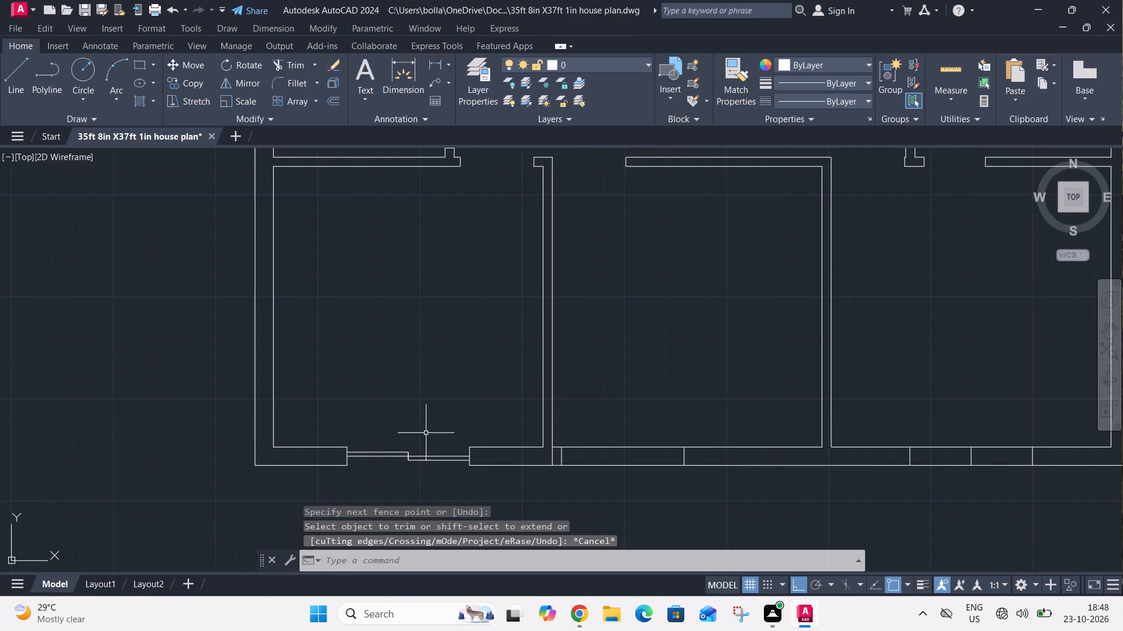
{"action": "left_click", "coordinate": [423, 436]}
{"action": "left_click", "coordinate": [395, 469]}
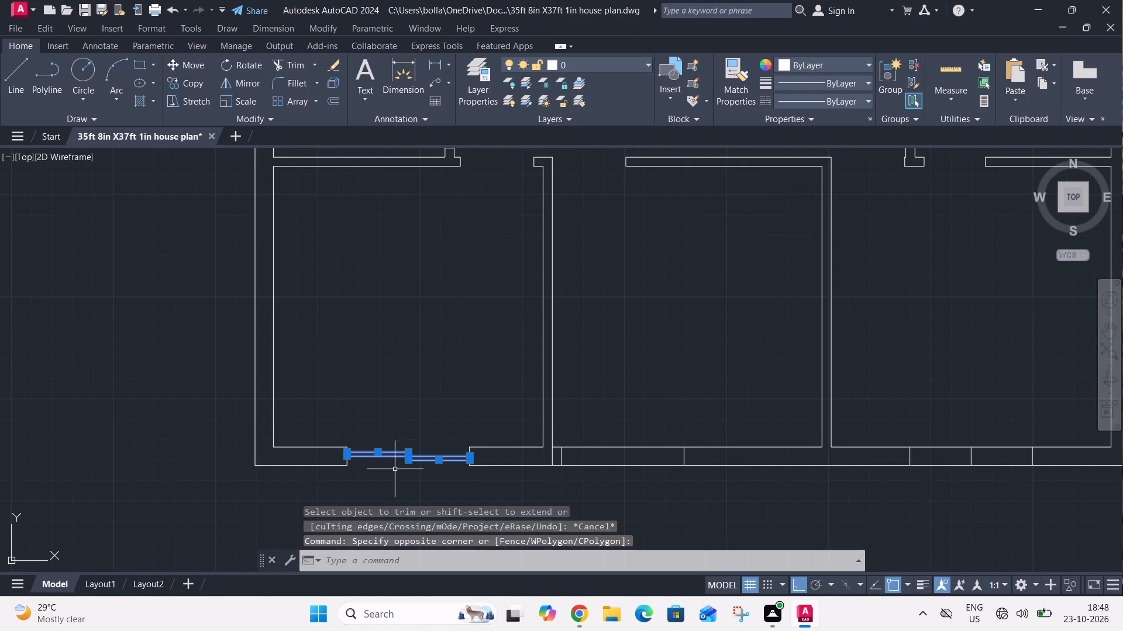
{"action": "type", "text": "co"}
{"action": "key", "text": "space"}
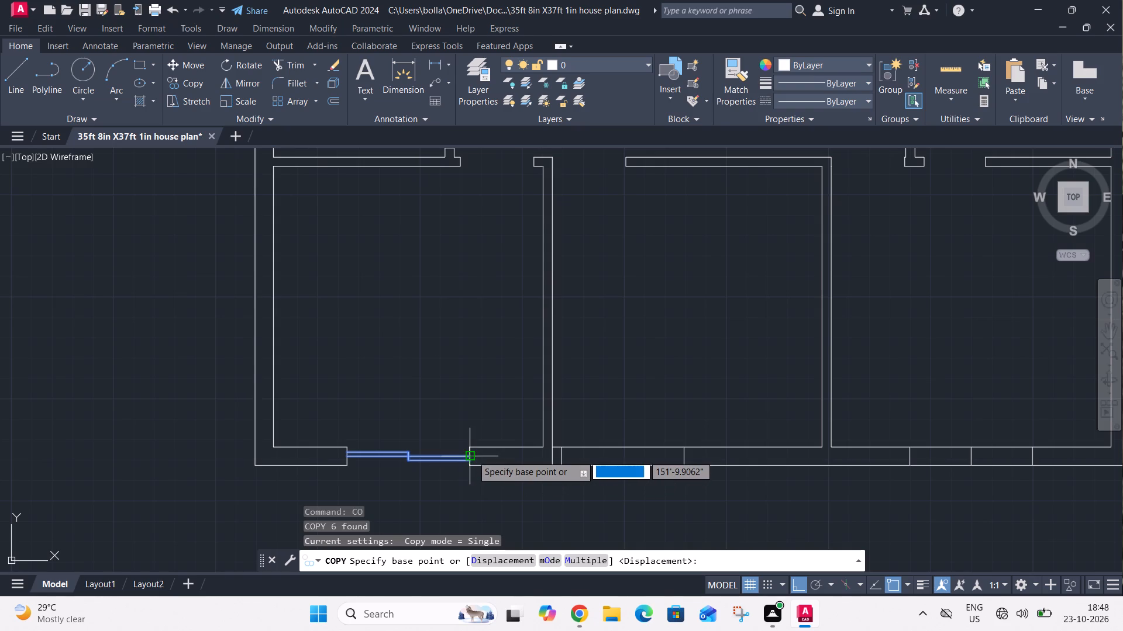
{"action": "left_click", "coordinate": [472, 455]}
{"action": "scroll", "coordinate": [477, 441], "scroll_direction": "down", "scroll_amount": 3}
{"action": "scroll", "coordinate": [602, 438], "scroll_direction": "up", "scroll_amount": 3}
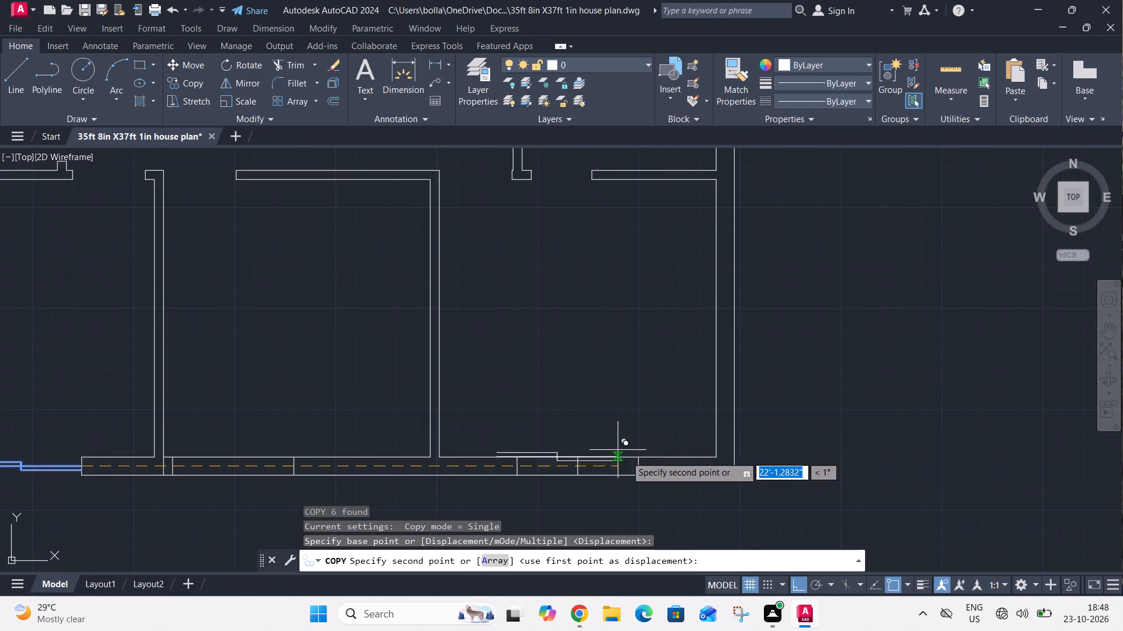
{"action": "left_click", "coordinate": [636, 462]}
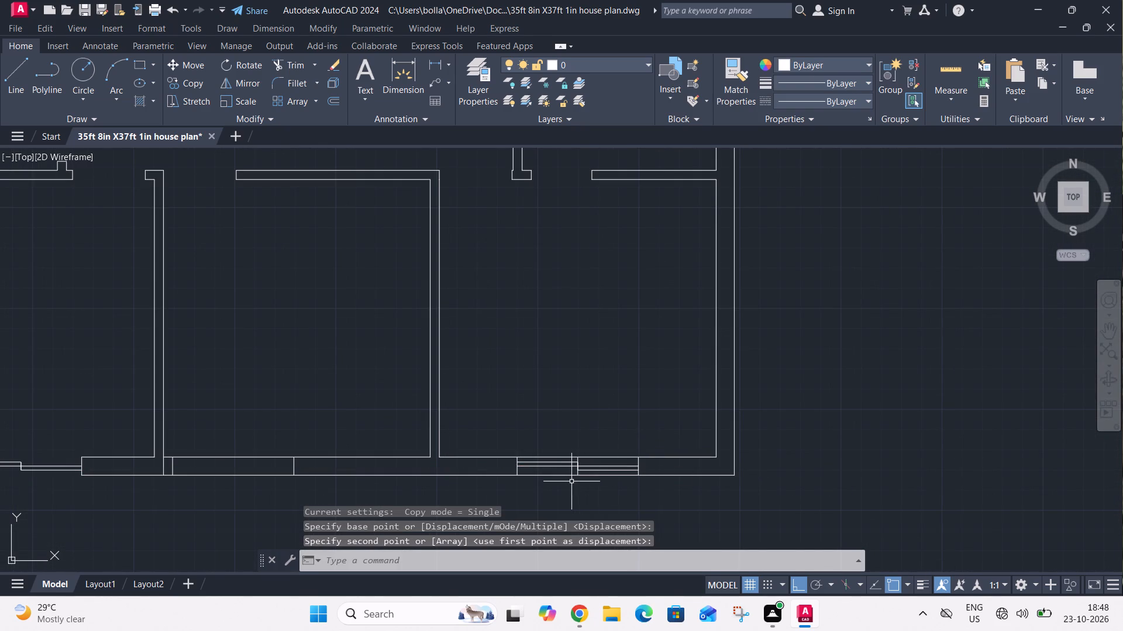
Trim the wall lines and the leftover middle line ends out of the bottom-right room's window opening.
{"action": "key", "text": "t"}
{"action": "key", "text": "r"}
{"action": "key", "text": "space"}
{"action": "left_click", "coordinate": [561, 456]}
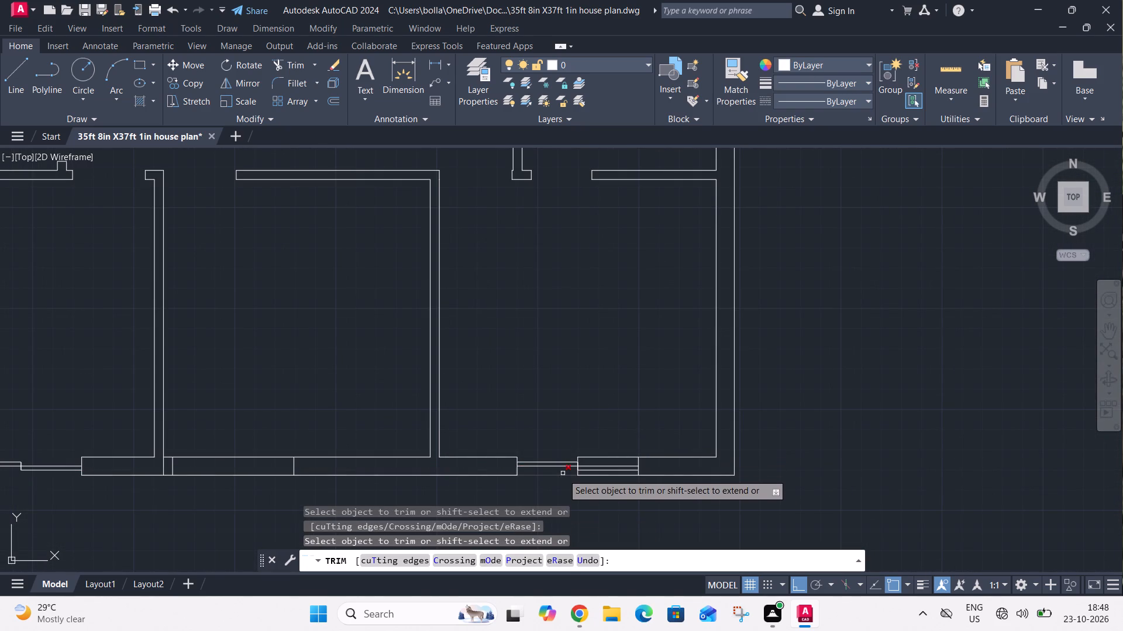
{"action": "left_click", "coordinate": [563, 476]}
{"action": "left_click", "coordinate": [590, 456]}
{"action": "left_click", "coordinate": [579, 457]}
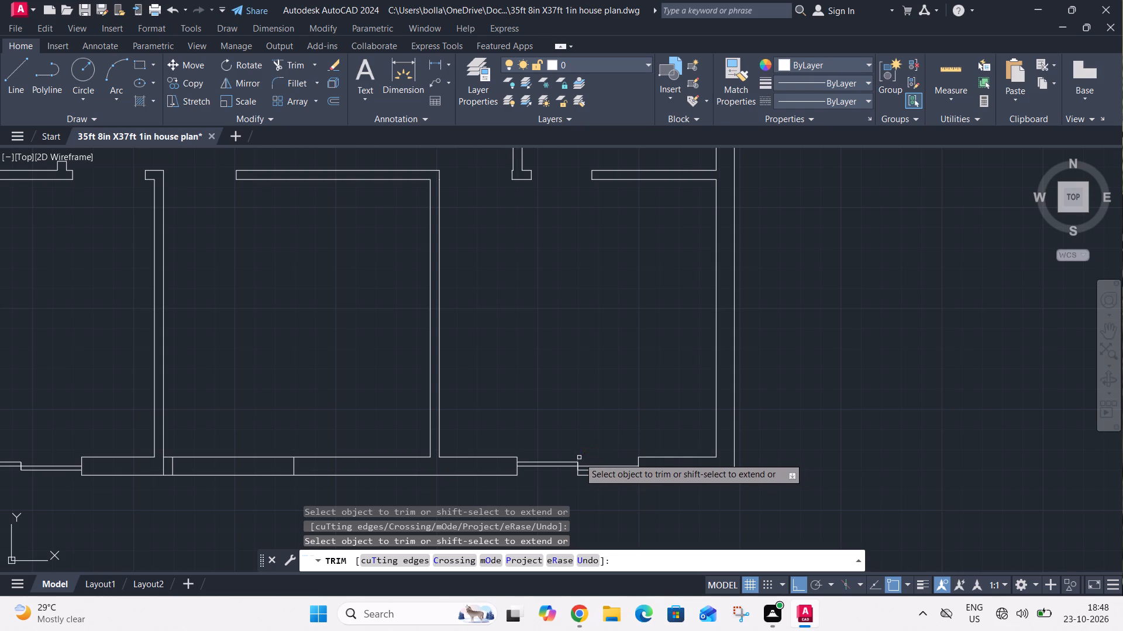
{"action": "scroll", "coordinate": [584, 477], "scroll_direction": "up", "scroll_amount": 4}
{"action": "left_click", "coordinate": [588, 459]}
{"action": "left_click", "coordinate": [502, 462]}
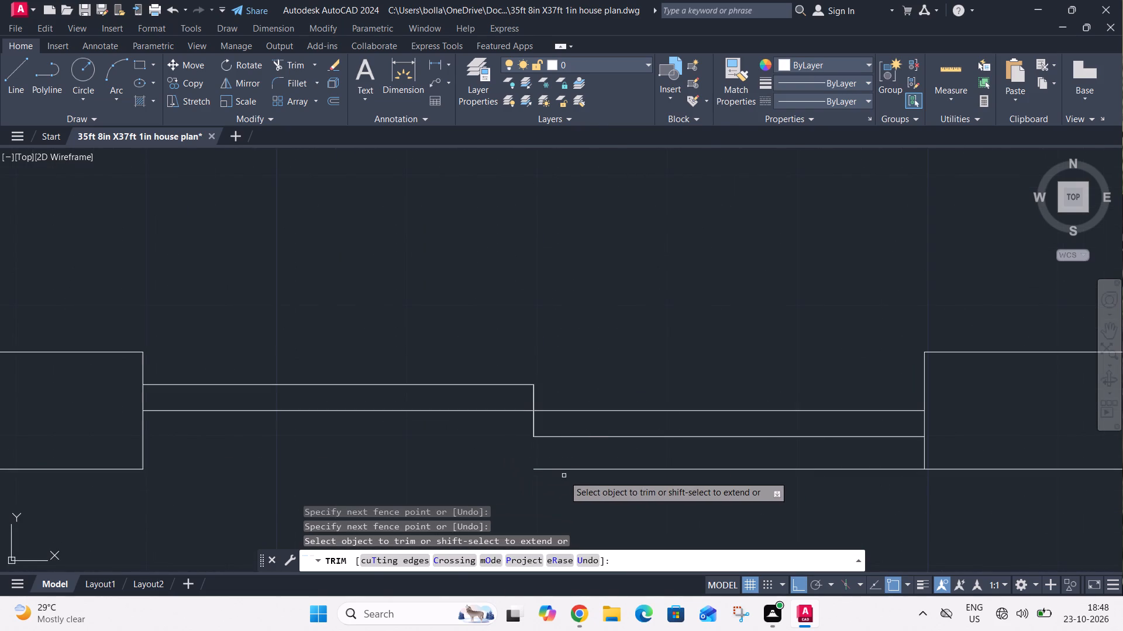
{"action": "left_click", "coordinate": [566, 470]}
{"action": "key", "text": "Escape"}
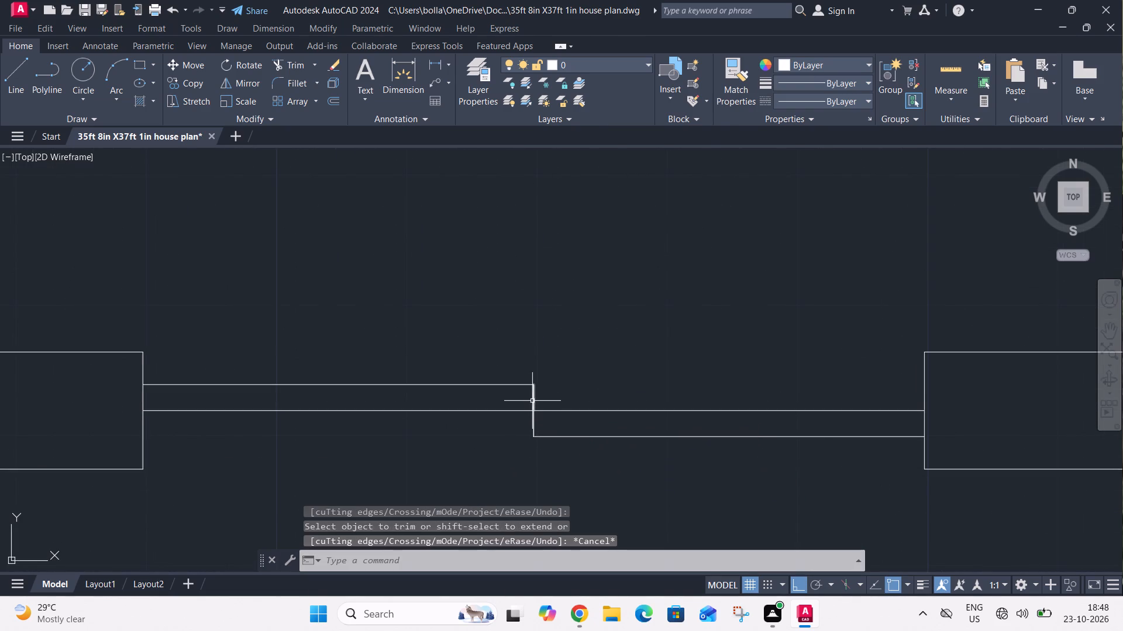
{"action": "left_click", "coordinate": [532, 401]}
{"action": "key", "text": "Escape"}
Trim the wall lines out of the middle room's lower opening and the partition line end crossing the wall beside it.
{"action": "scroll", "coordinate": [533, 422], "scroll_direction": "down", "scroll_amount": 2}
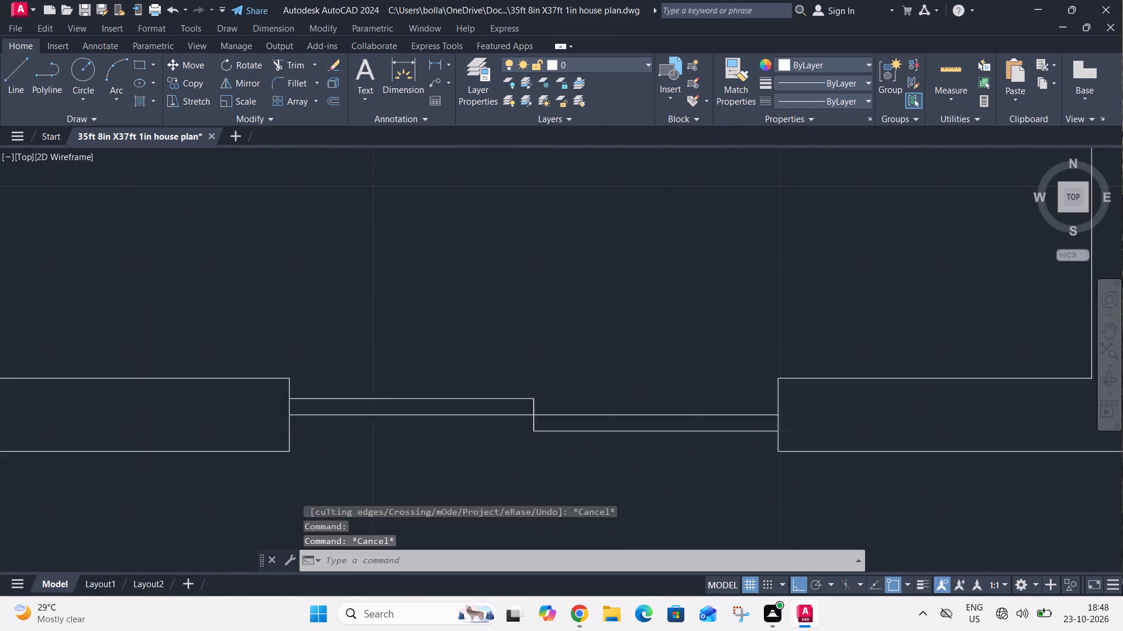
{"action": "scroll", "coordinate": [533, 422], "scroll_direction": "down", "scroll_amount": 3}
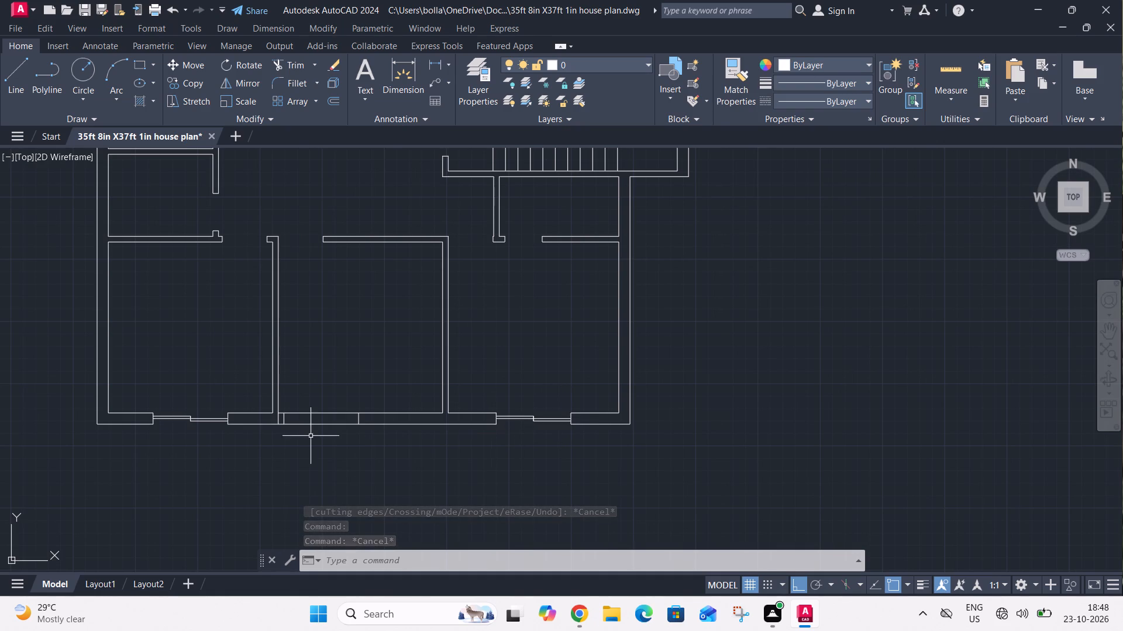
{"action": "type", "text": "tr"}
{"action": "key", "text": "space"}
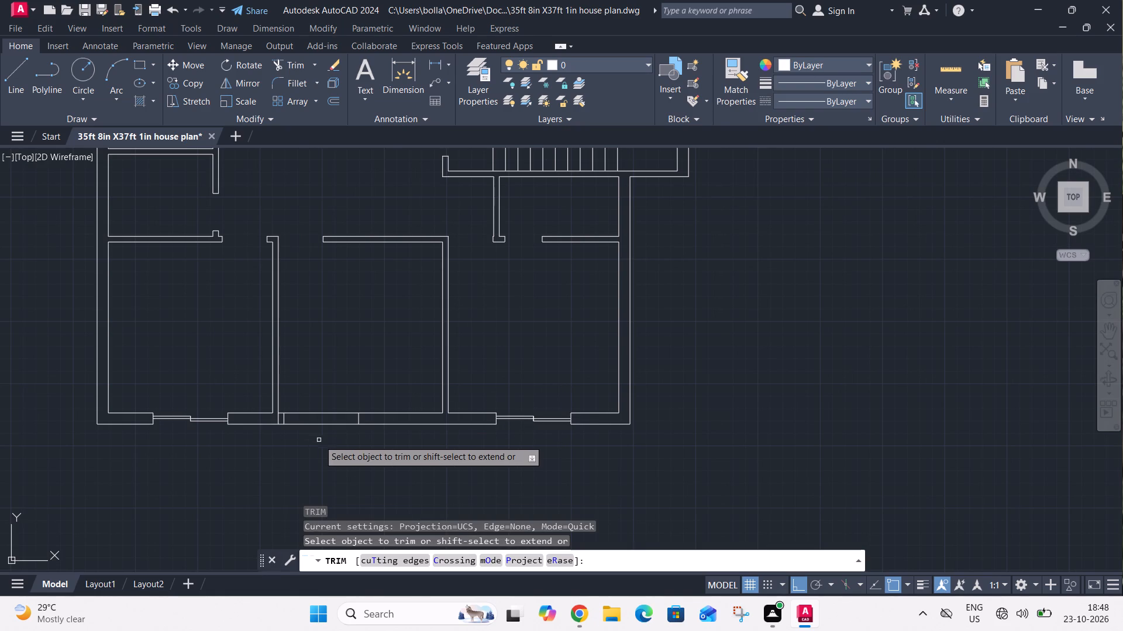
{"action": "left_click", "coordinate": [327, 443]}
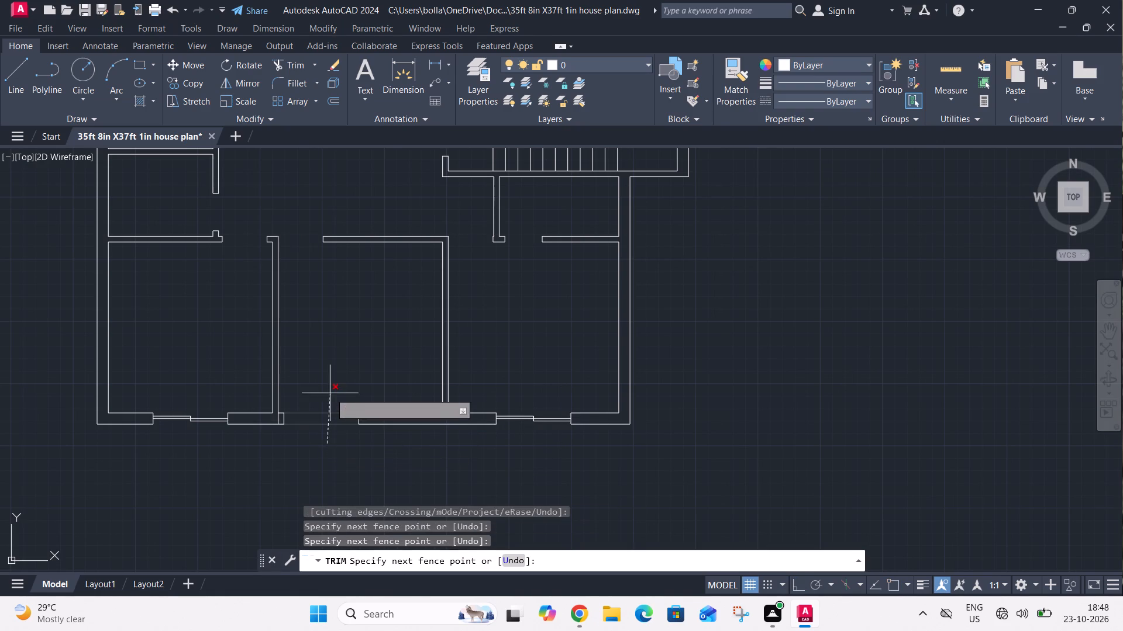
{"action": "left_click", "coordinate": [330, 391]}
{"action": "left_click", "coordinate": [278, 419]}
{"action": "scroll", "coordinate": [322, 438], "scroll_direction": "down", "scroll_amount": 2}
{"action": "key", "text": "Escape"}
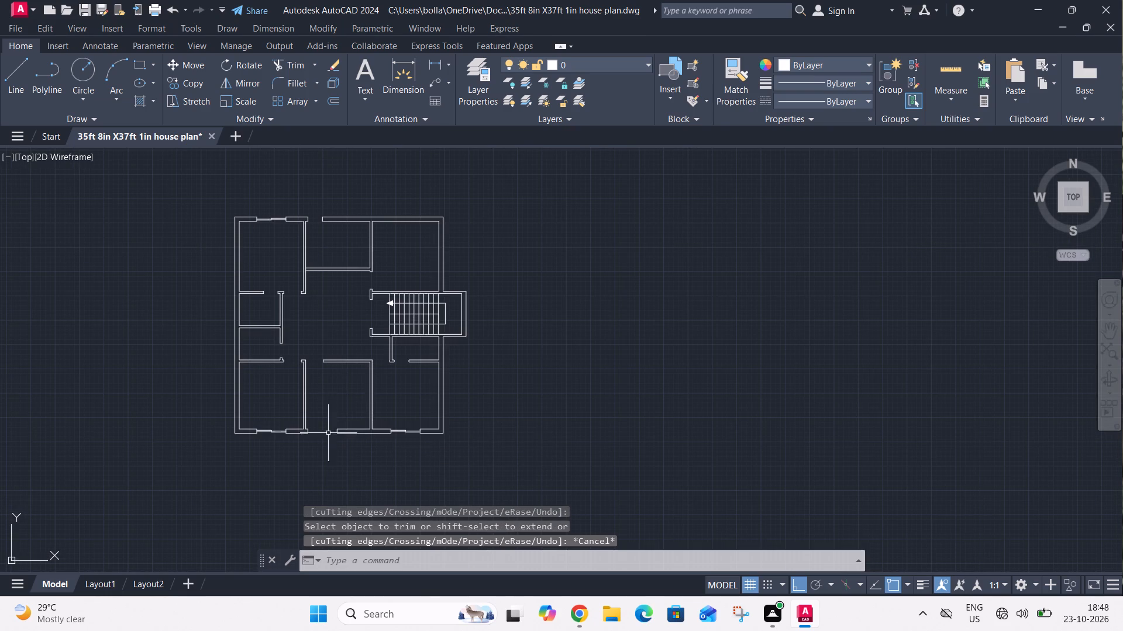
Offset the outer line of the middle room's lower wall 8' outward, below the house.
{"action": "scroll", "coordinate": [301, 452], "scroll_direction": "up", "scroll_amount": 2}
{"action": "middle_click_drag", "start_coordinate": [304, 434], "coordinate": [347, 394]}
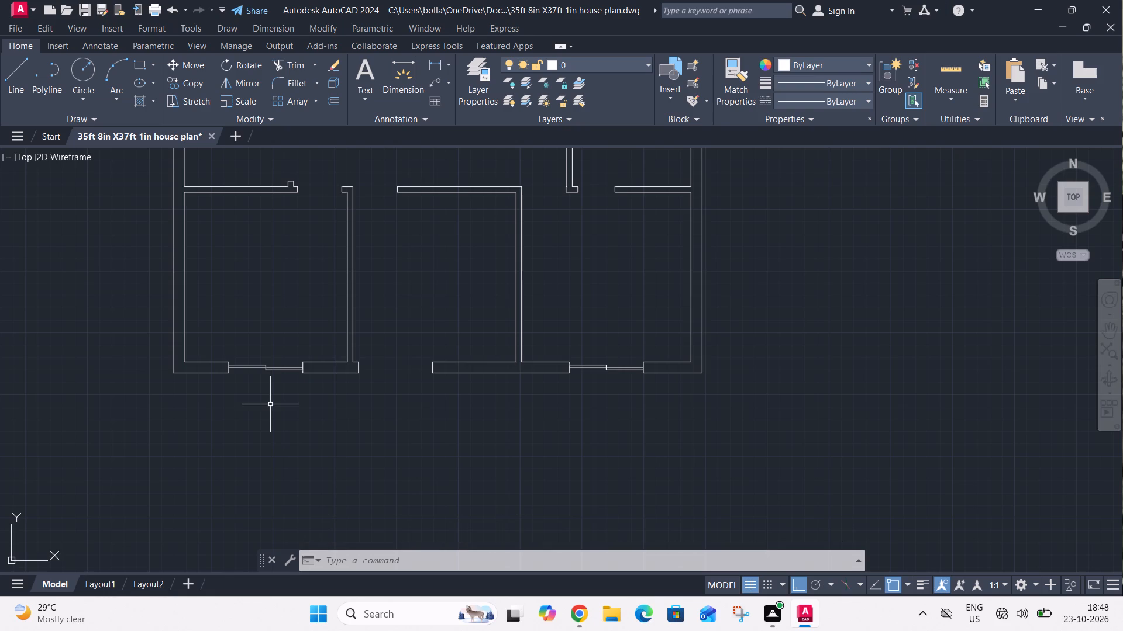
{"action": "type", "text": "o"}
{"action": "key", "text": "space"}
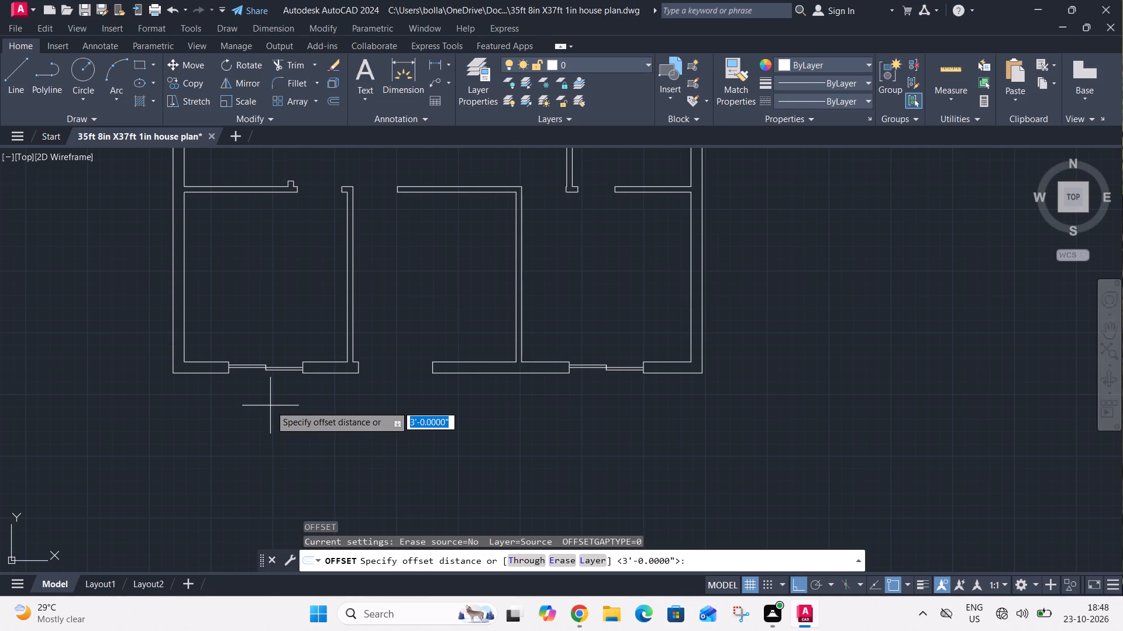
{"action": "type", "text": "8'"}
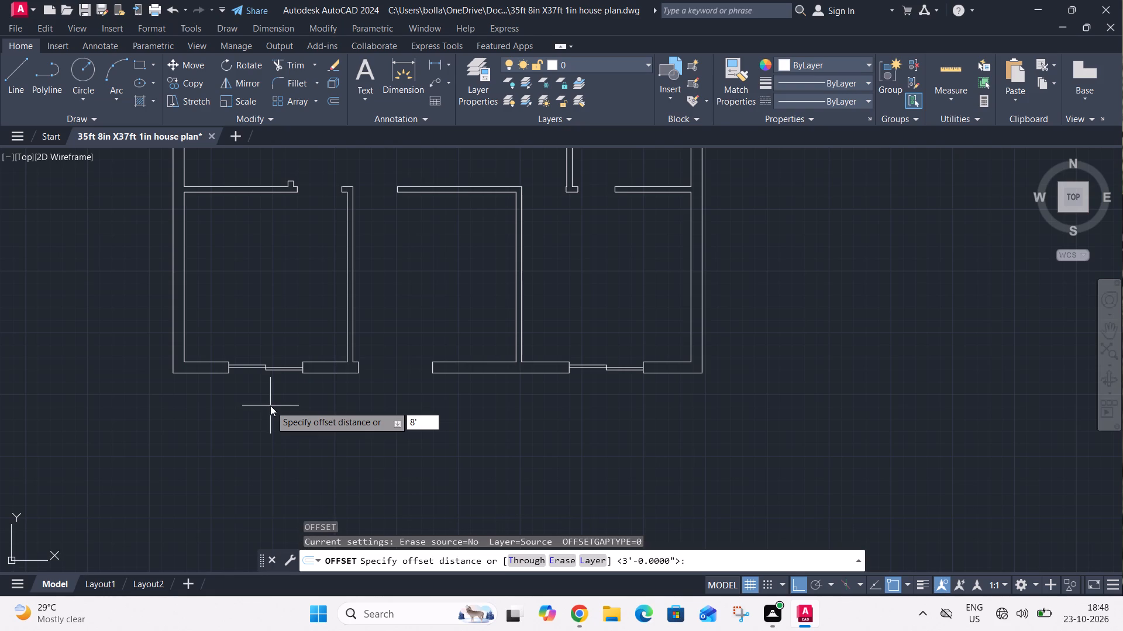
{"action": "key", "text": "Return"}
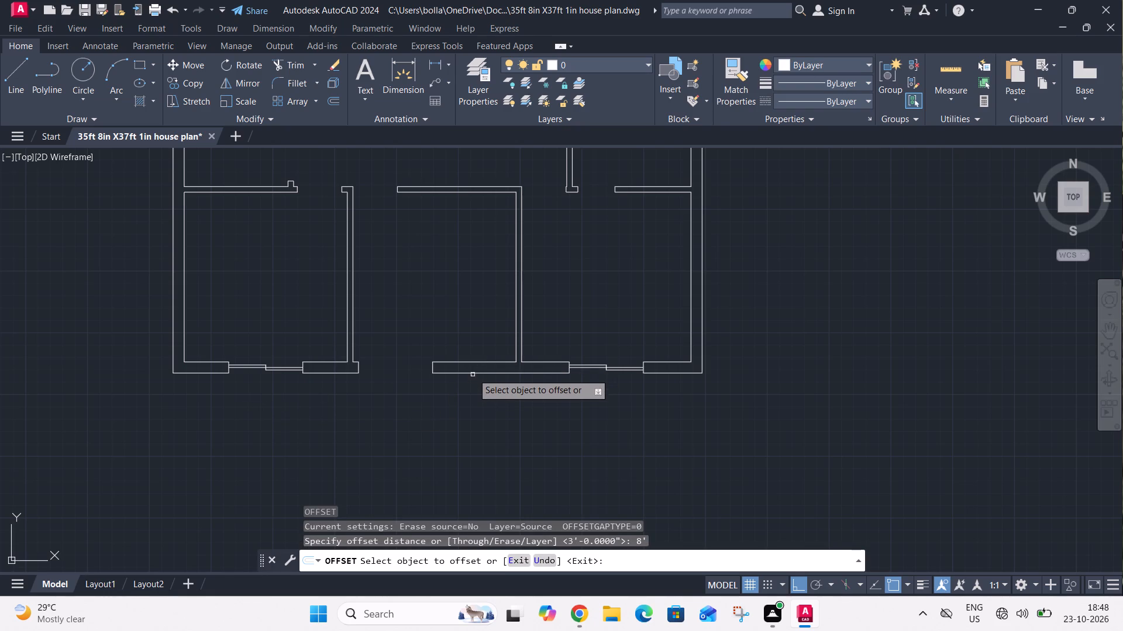
{"action": "left_click", "coordinate": [473, 372]}
{"action": "left_click", "coordinate": [478, 407]}
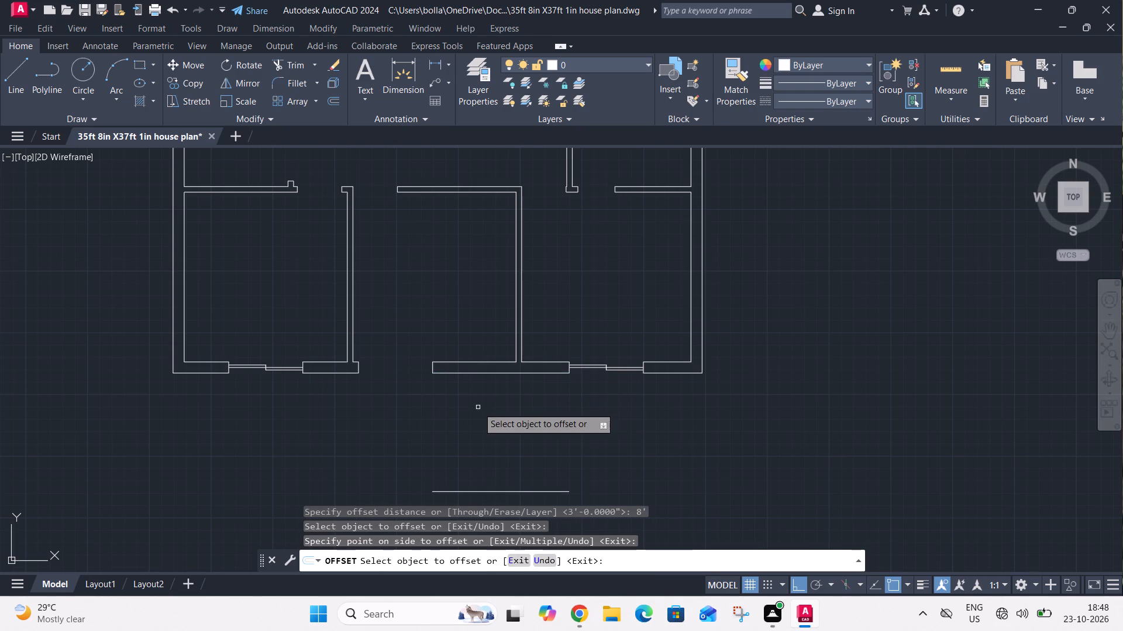
{"action": "key", "text": "Escape"}
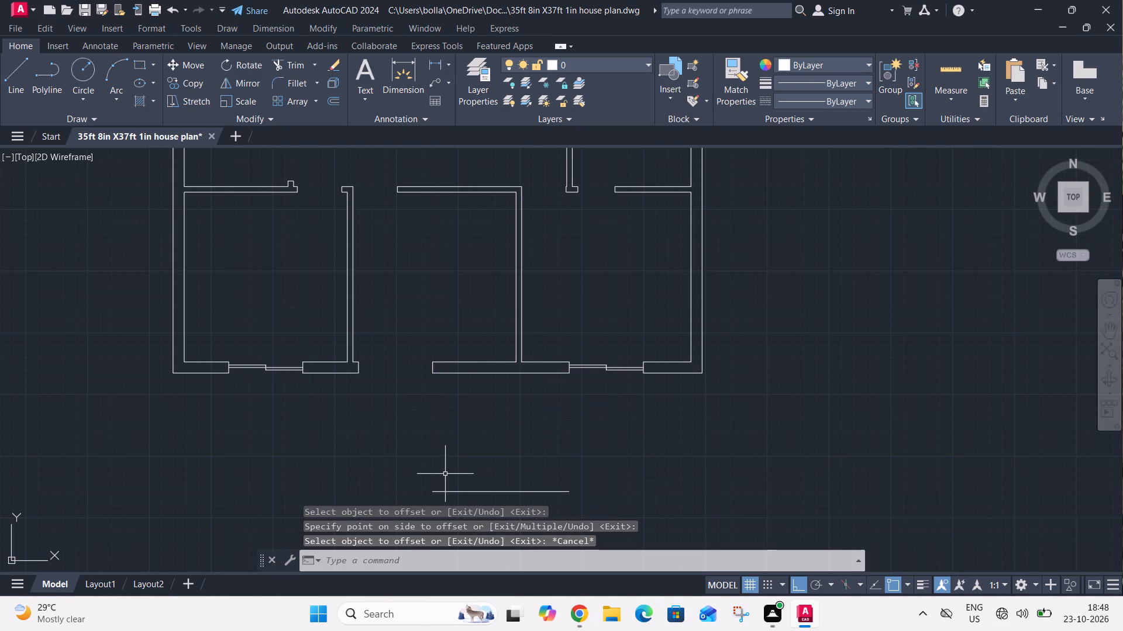
Stretch both ends of the 8' offset line outward past the middle room's two partition walls.
{"action": "left_click", "coordinate": [481, 490]}
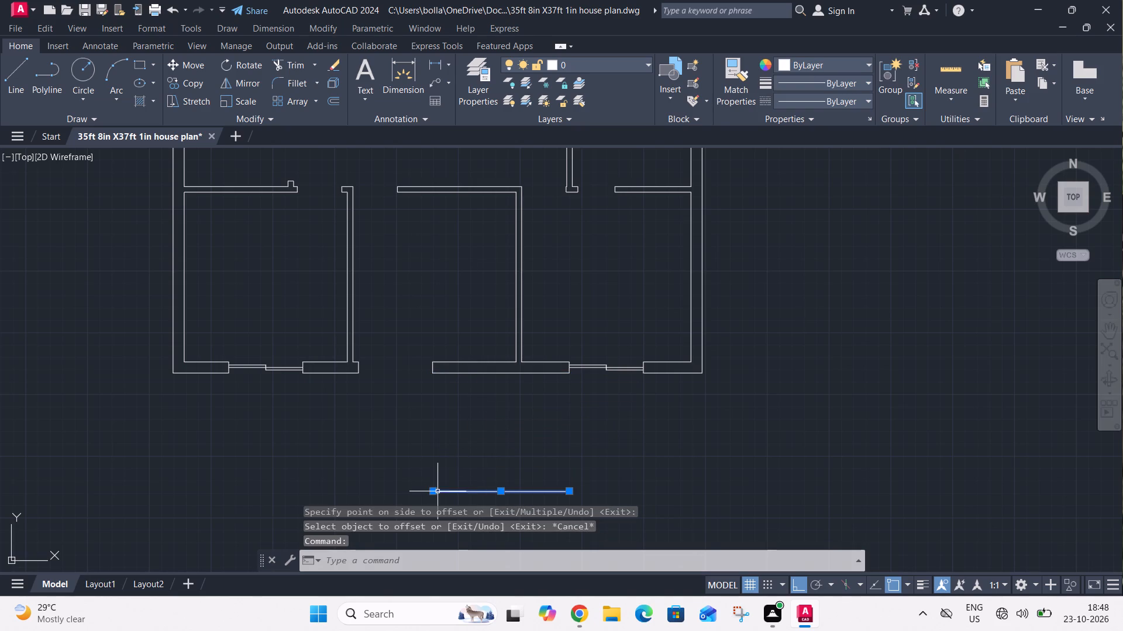
{"action": "left_click", "coordinate": [433, 490]}
{"action": "left_click", "coordinate": [265, 467]}
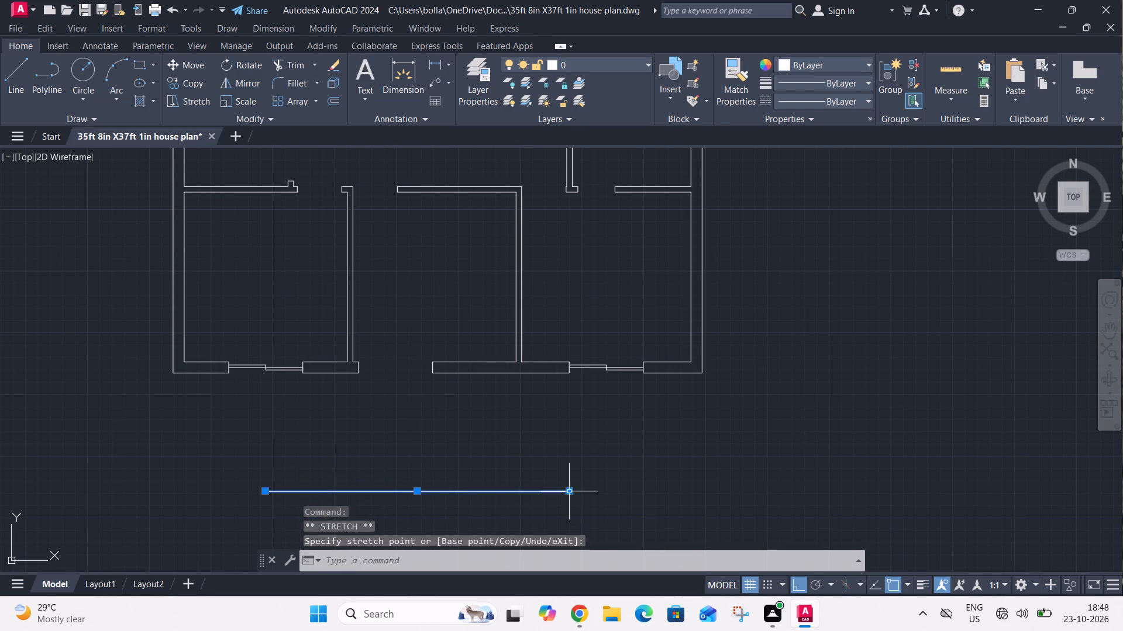
{"action": "left_click", "coordinate": [571, 493]}
{"action": "left_click", "coordinate": [661, 498]}
{"action": "key", "text": "Escape"}
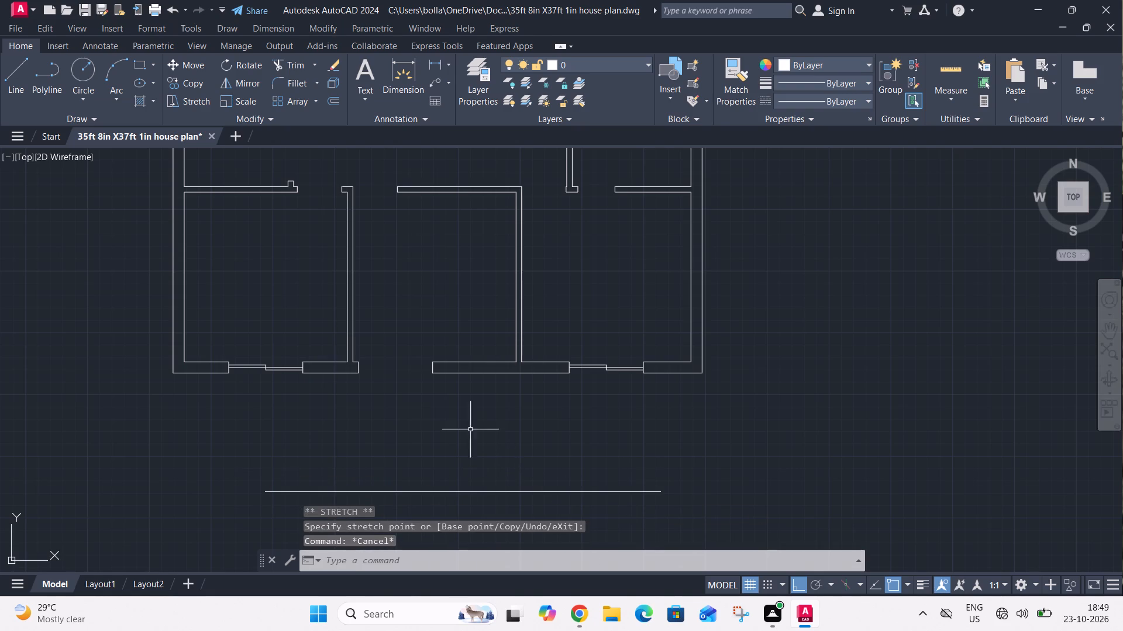
Extend the outer faces of the middle room's two partition walls down to the 8' offset line.
{"action": "key", "text": "e"}
{"action": "key", "text": "x"}
{"action": "key", "text": "space"}
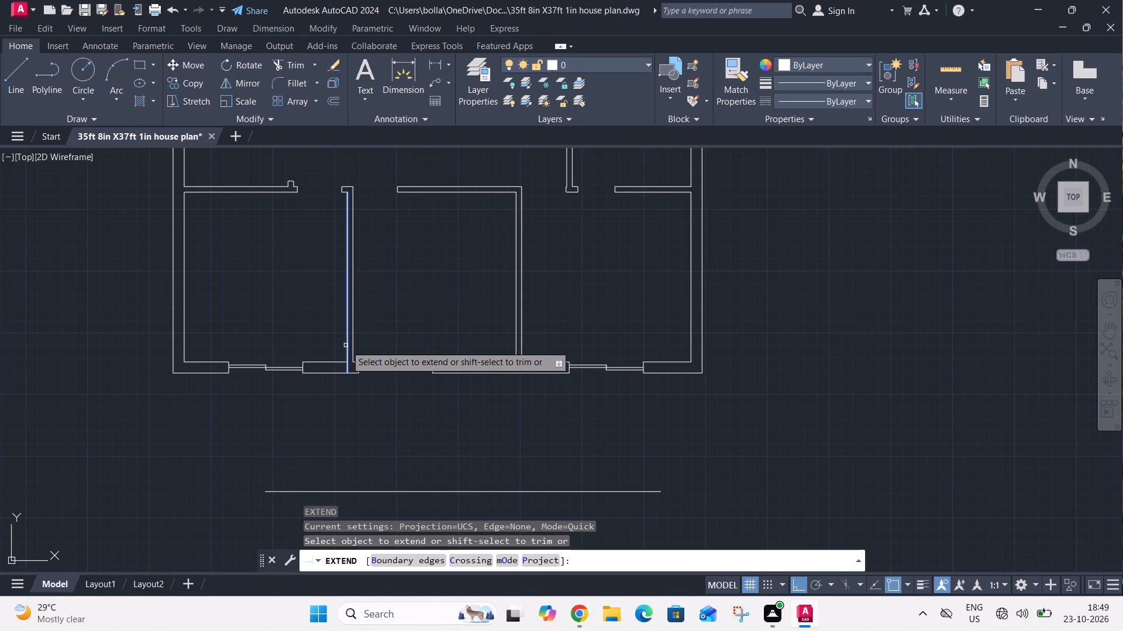
{"action": "left_click", "coordinate": [346, 345]}
{"action": "left_click", "coordinate": [349, 364]}
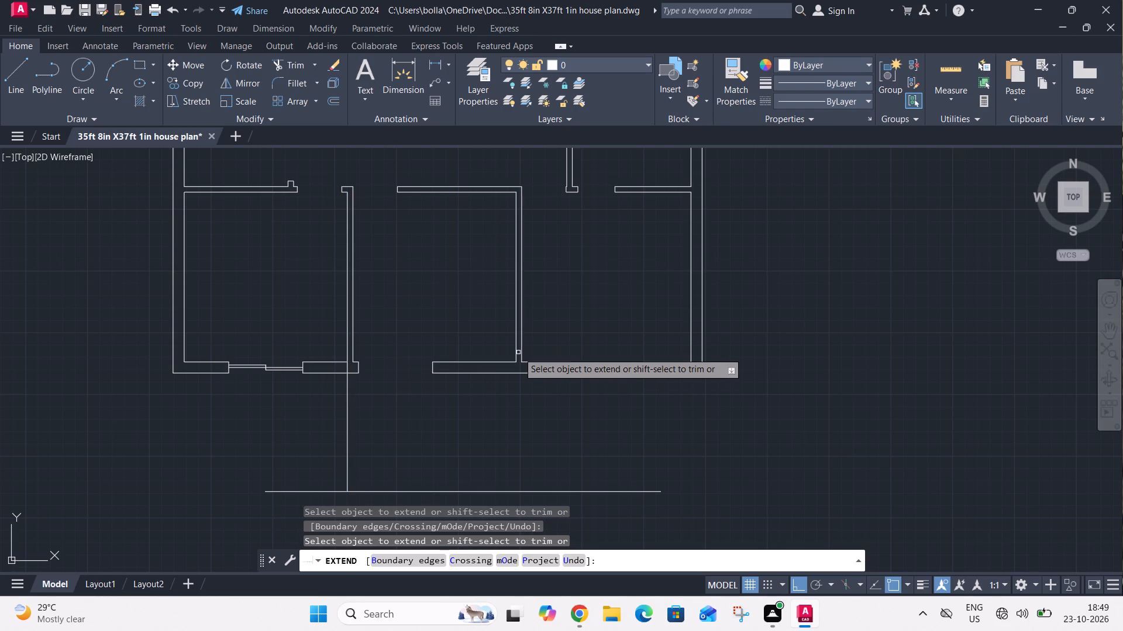
{"action": "left_click", "coordinate": [522, 350]}
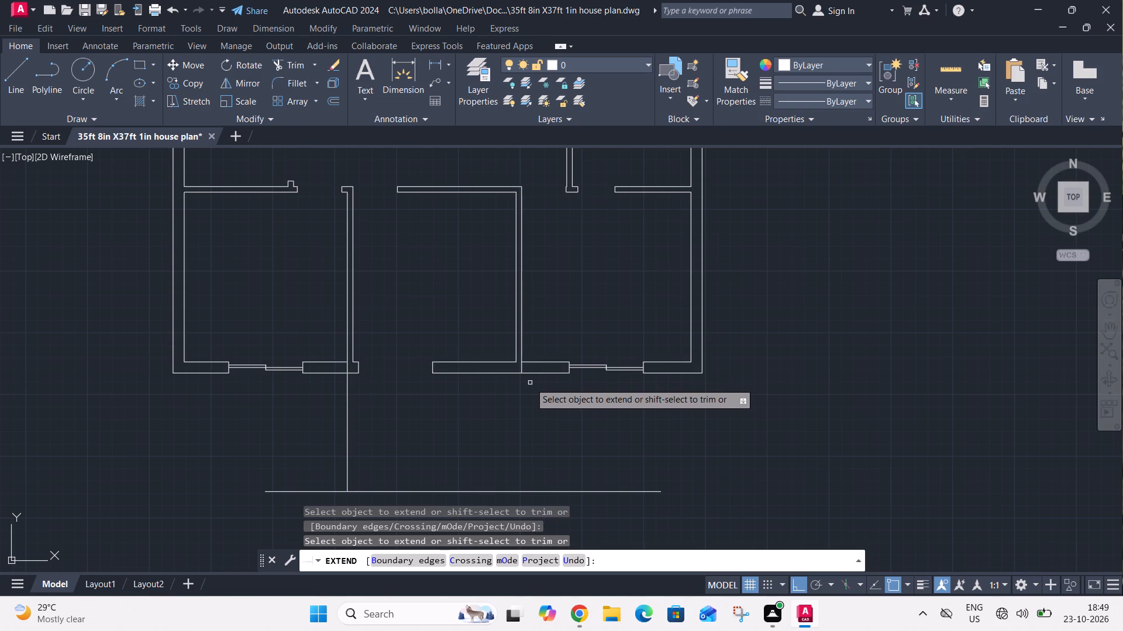
{"action": "left_click", "coordinate": [521, 366]}
{"action": "key", "text": "Escape"}
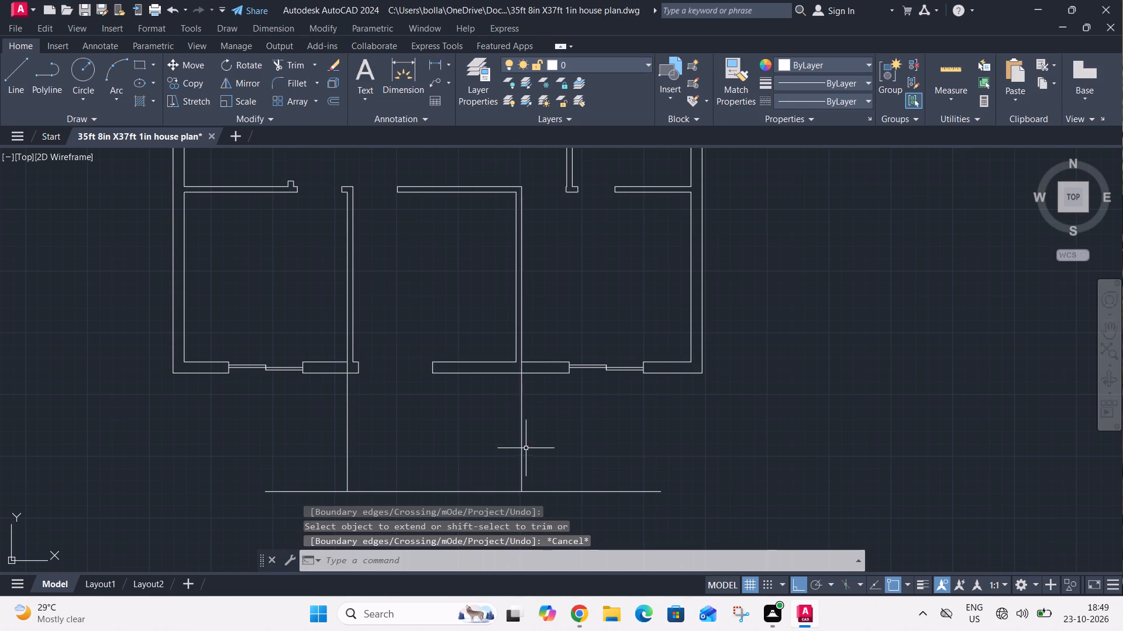
Trim both overhanging ends of the offset line to the extended partition lines, closing the rectangle below the middle room.
{"action": "key", "text": "t"}
{"action": "key", "text": "r"}
{"action": "key", "text": "space"}
{"action": "left_click", "coordinate": [550, 456]}
{"action": "left_click", "coordinate": [549, 498]}
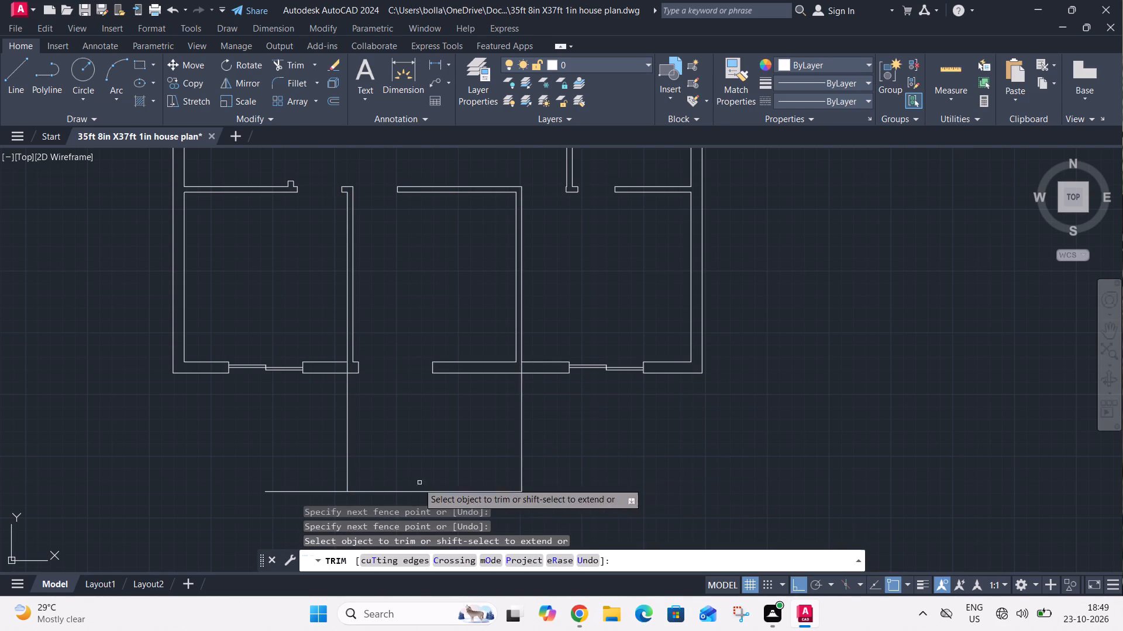
{"action": "left_click_drag", "start_coordinate": [339, 467], "coordinate": [336, 477]}
{"action": "left_click", "coordinate": [313, 505]}
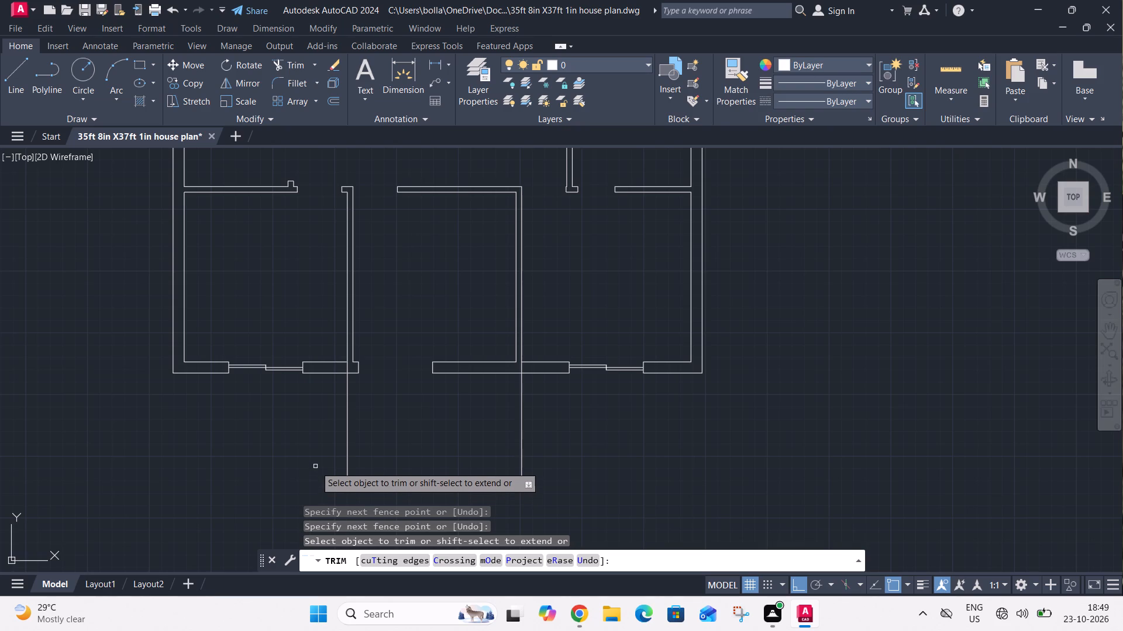
{"action": "middle_click_drag", "start_coordinate": [311, 473], "coordinate": [331, 417]}
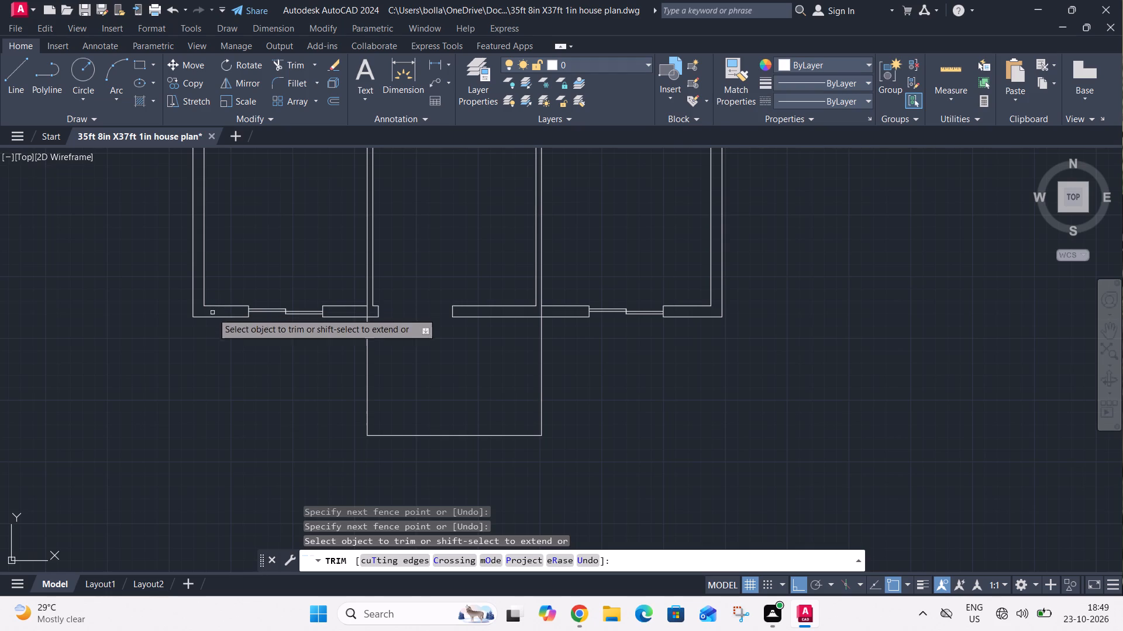
{"action": "key", "text": "Escape"}
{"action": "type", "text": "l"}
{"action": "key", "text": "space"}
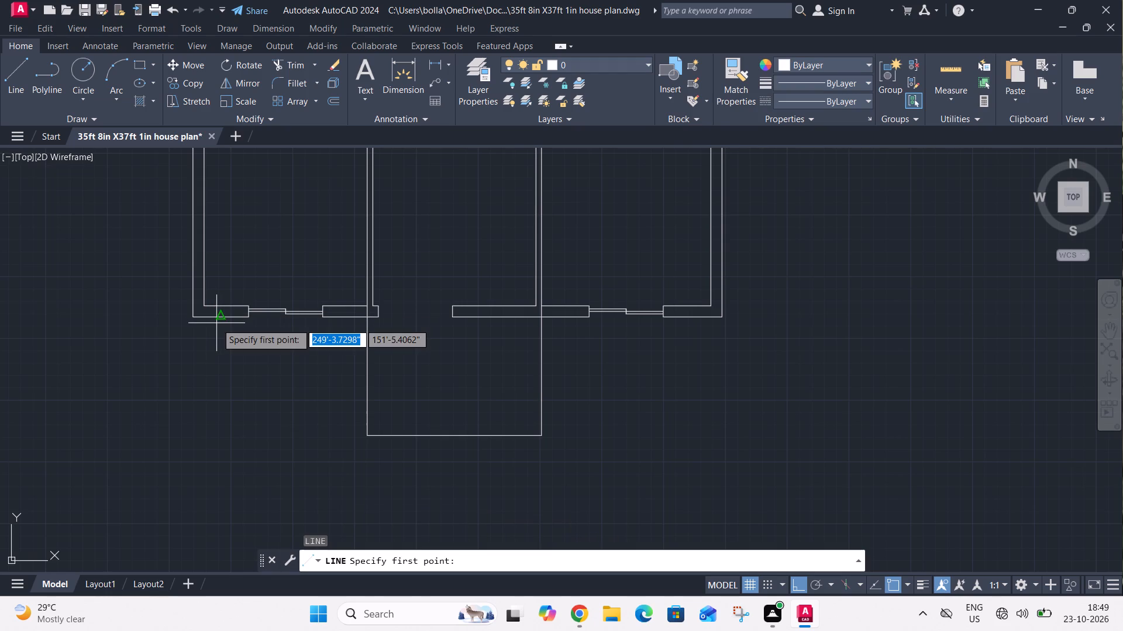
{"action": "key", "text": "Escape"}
Offset the outer wall lines on both sides of the bottom-left room's window 6' outward, below the house.
{"action": "type", "text": "o"}
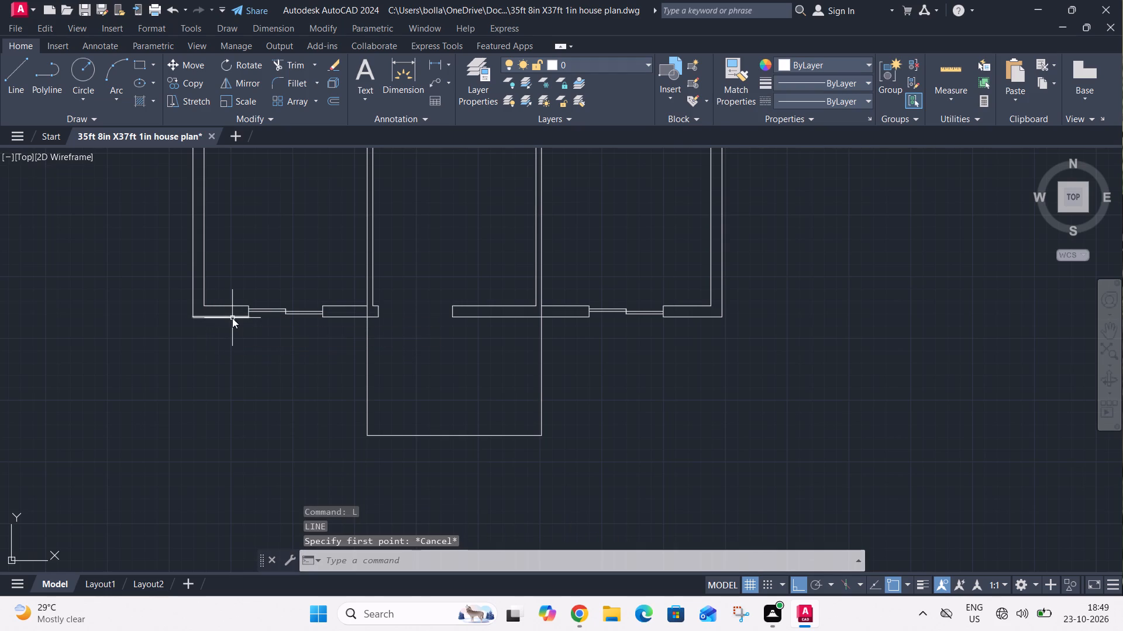
{"action": "key", "text": "space"}
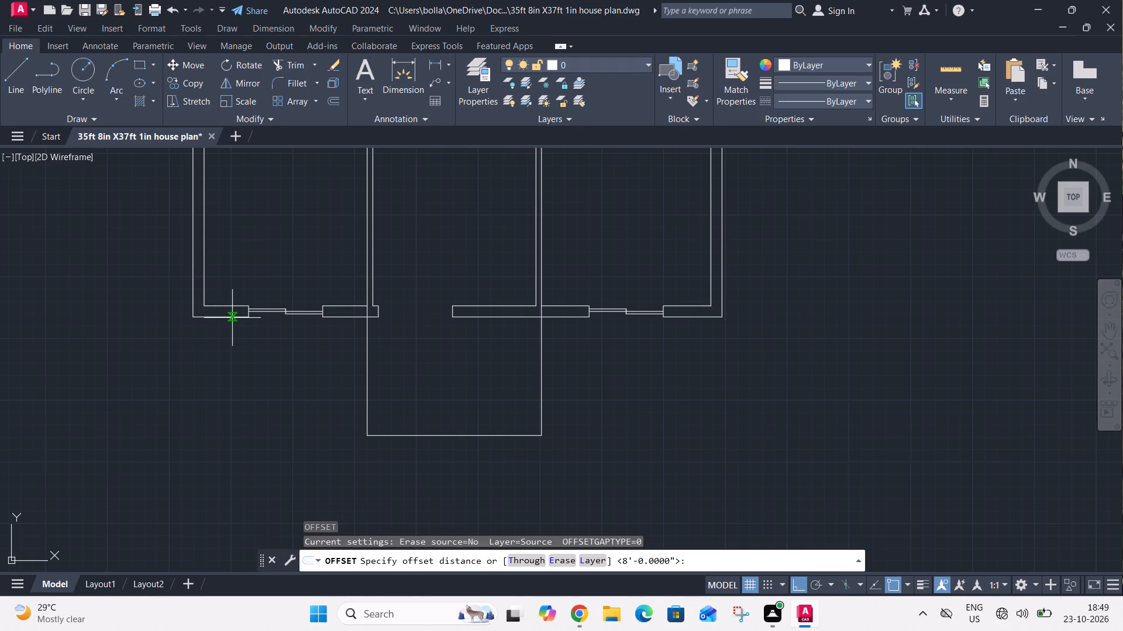
{"action": "type", "text": "6'"}
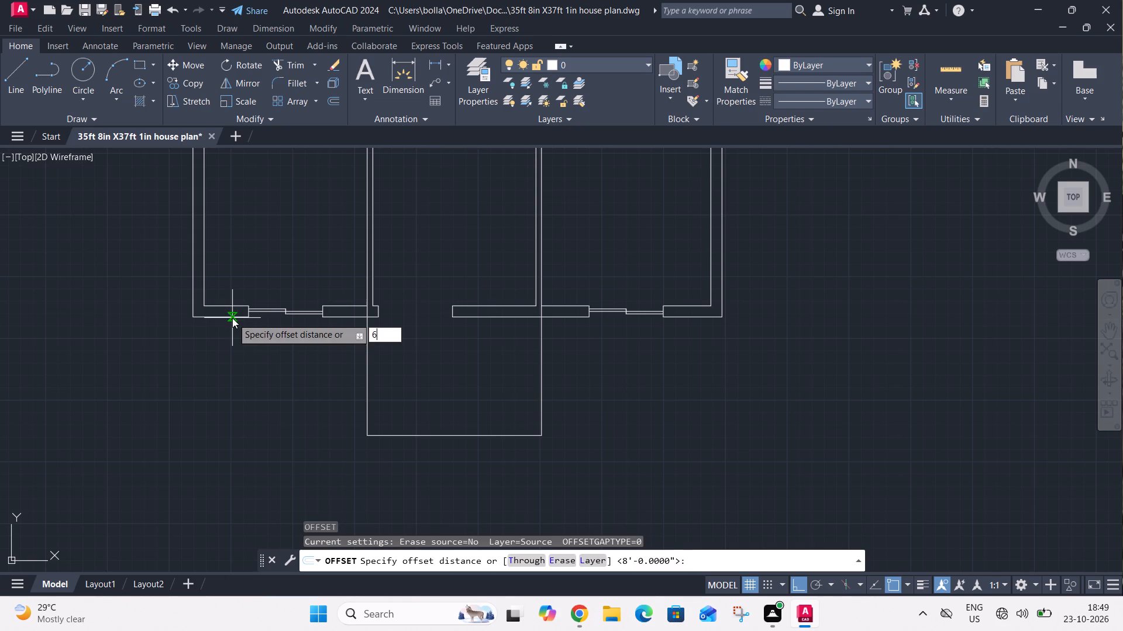
{"action": "key", "text": "Return"}
{"action": "left_click", "coordinate": [233, 318]}
{"action": "left_click", "coordinate": [235, 347]}
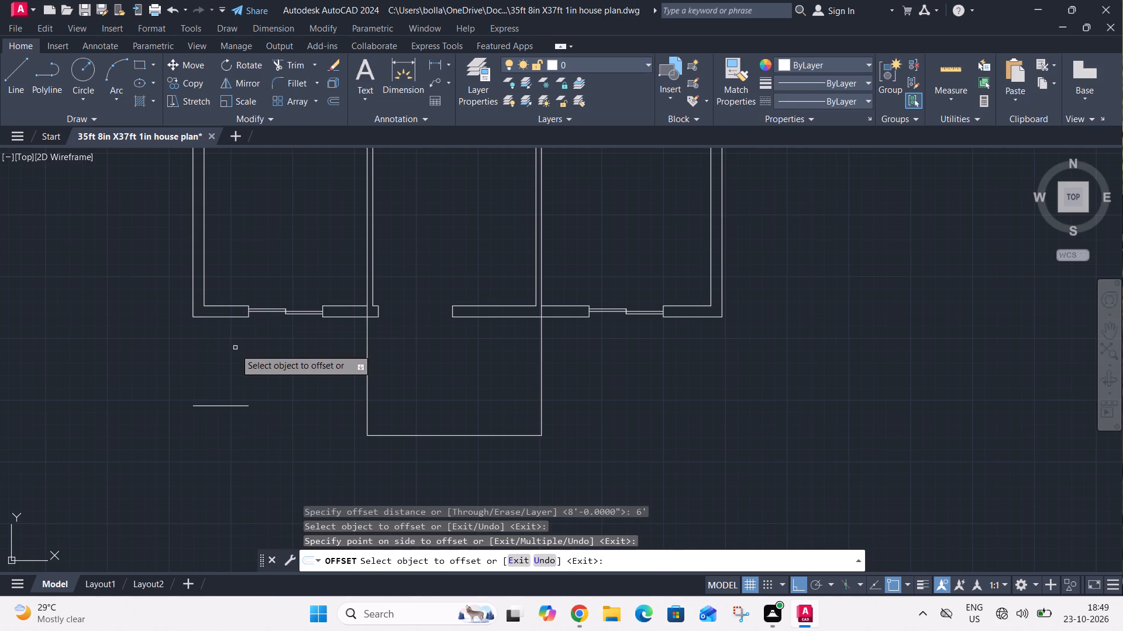
{"action": "left_click", "coordinate": [339, 317]}
{"action": "left_click", "coordinate": [340, 353]}
{"action": "key", "text": "Escape"}
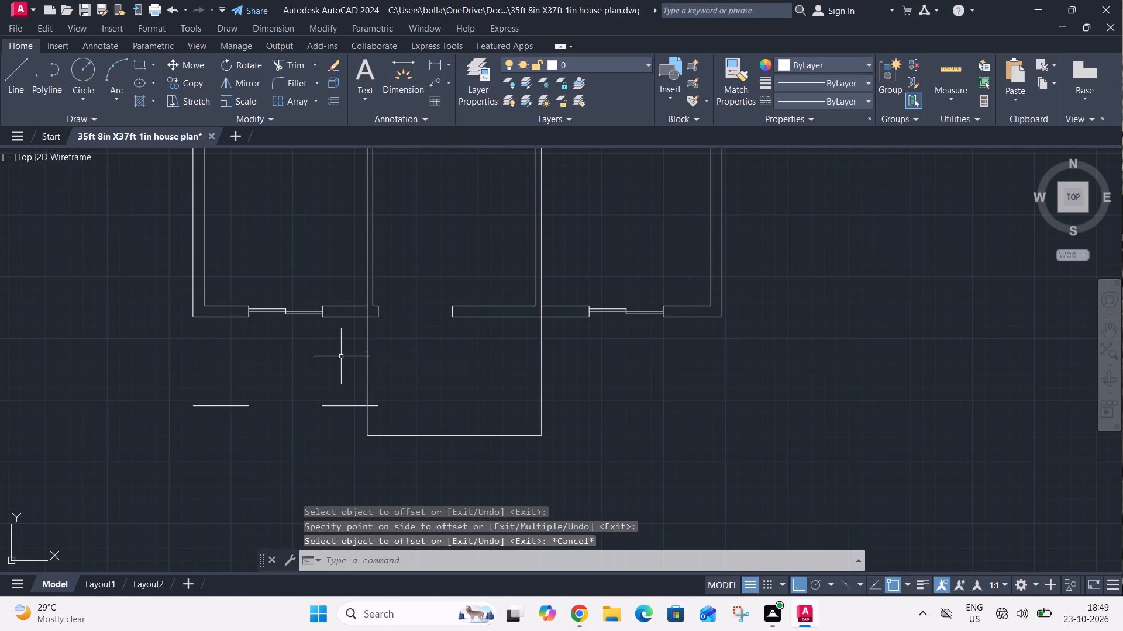
Join the two 6' offset segments below the bottom-left room into one line.
{"action": "left_click", "coordinate": [345, 396]}
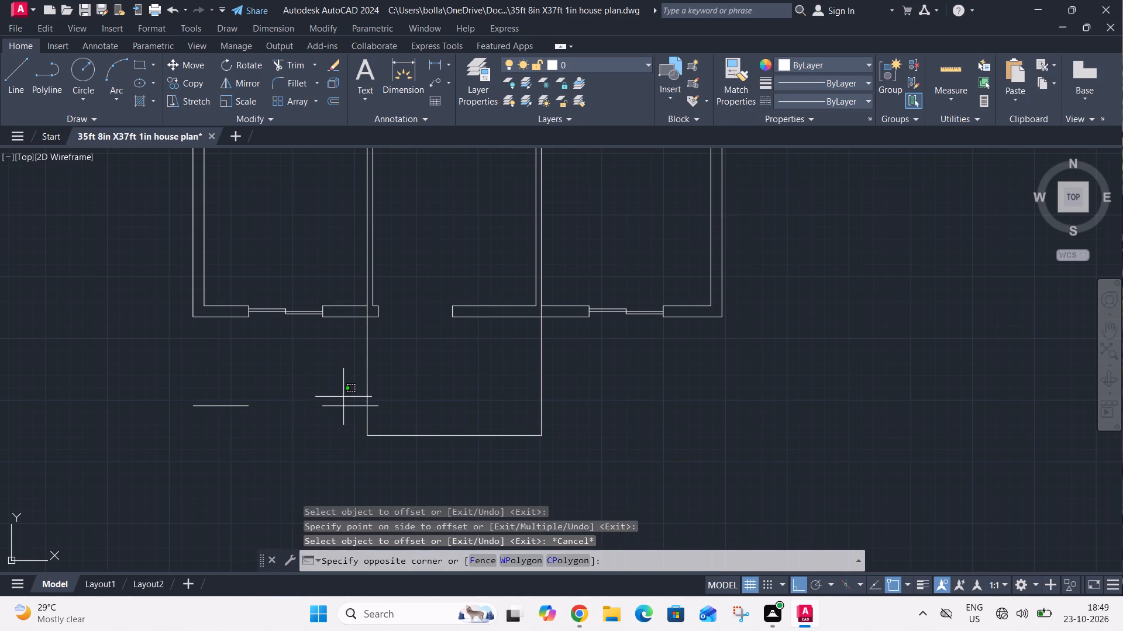
{"action": "left_click", "coordinate": [219, 429]}
{"action": "type", "text": "j"}
{"action": "key", "text": "space"}
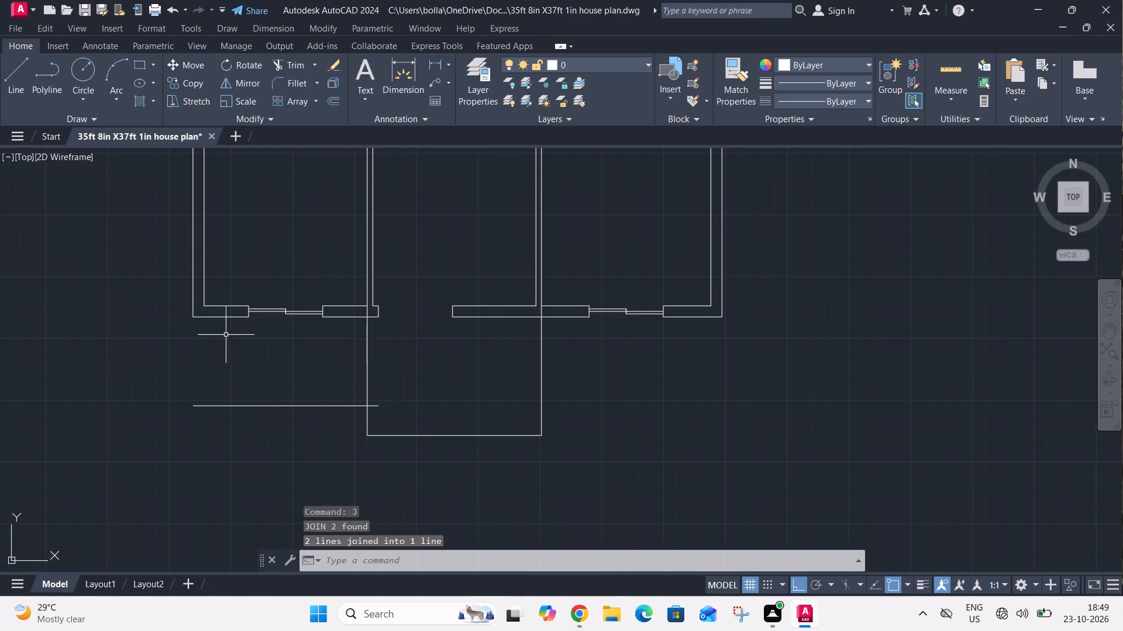
Draw two vertical lines from the midpoints of the wall segments beside the bottom-left room's window down to the joined line.
{"action": "key", "text": "l"}
{"action": "key", "text": "space"}
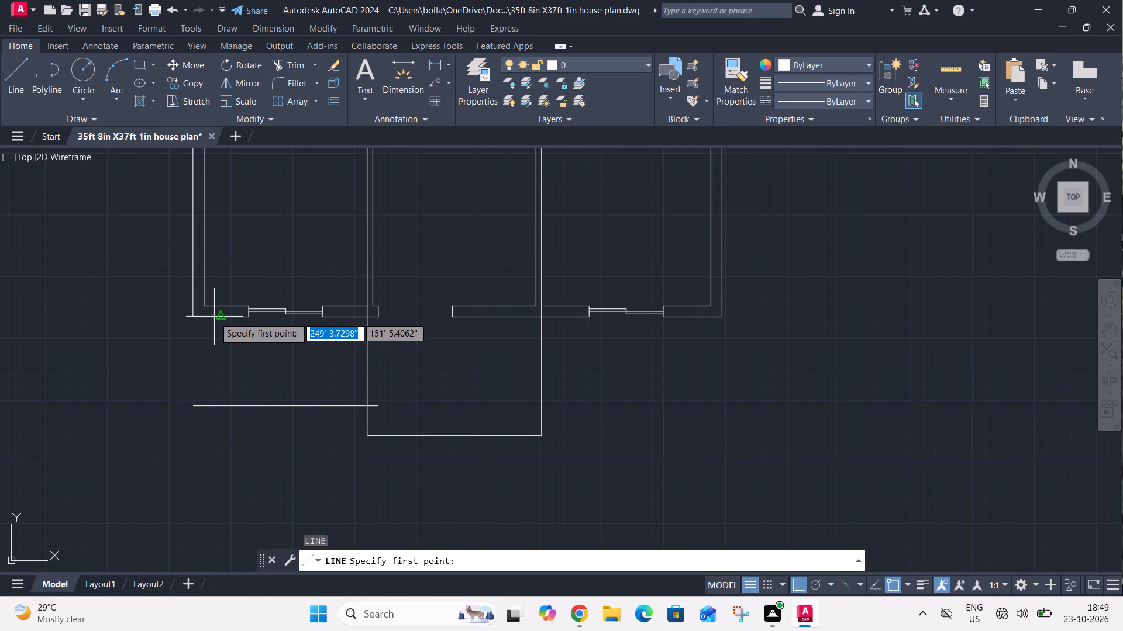
{"action": "left_click", "coordinate": [217, 317]}
{"action": "left_click", "coordinate": [223, 407]}
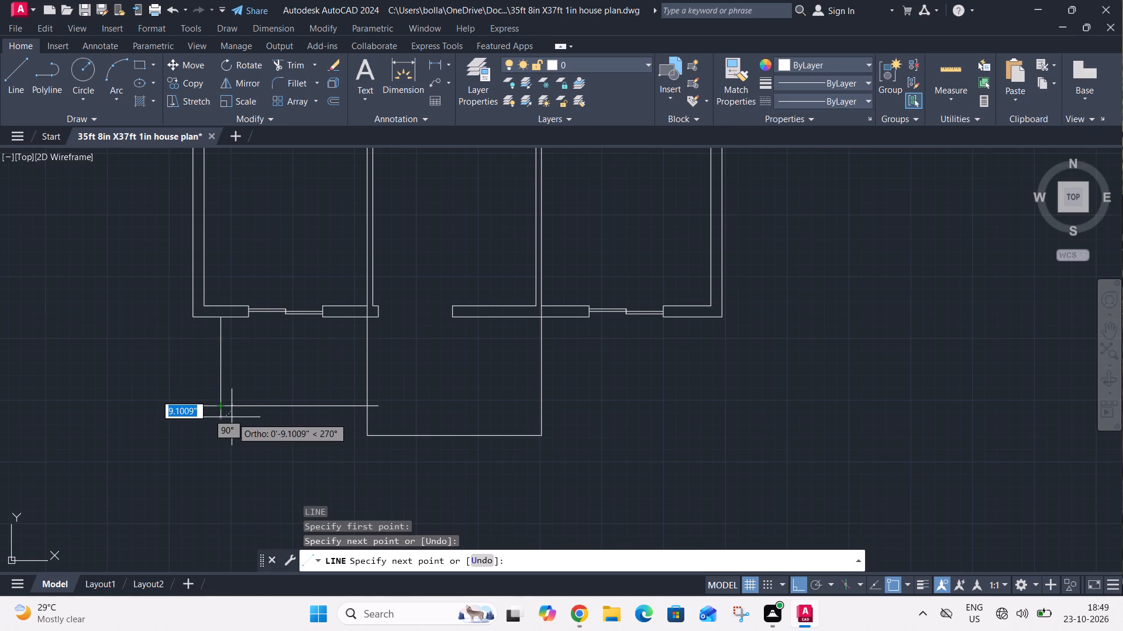
{"action": "key", "text": "Escape"}
{"action": "key", "text": "space"}
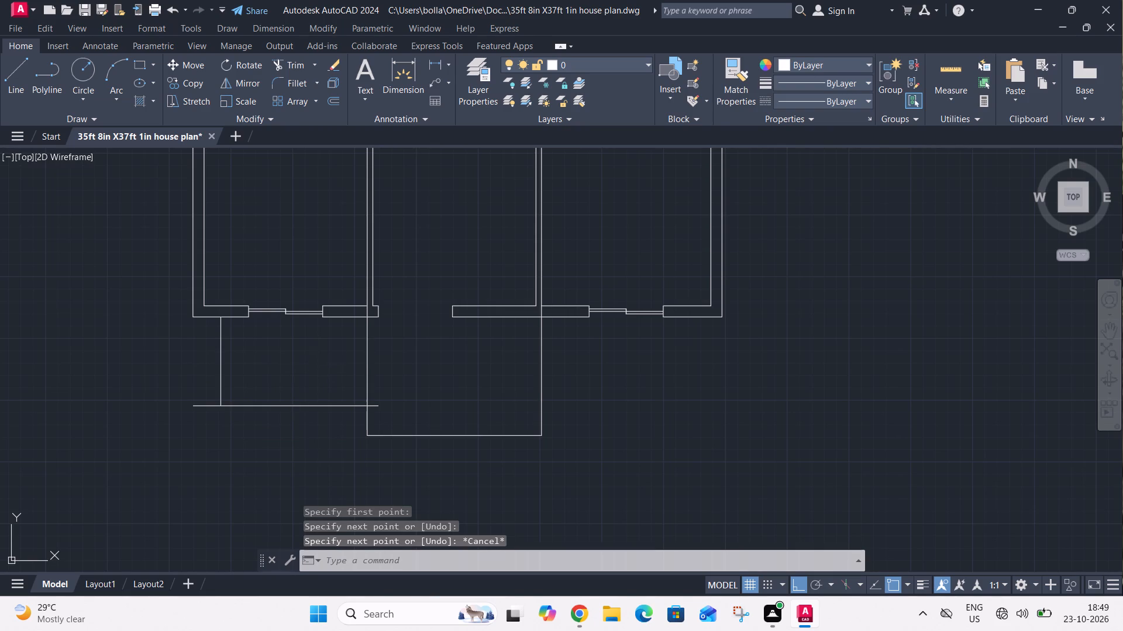
{"action": "left_click", "coordinate": [353, 318]}
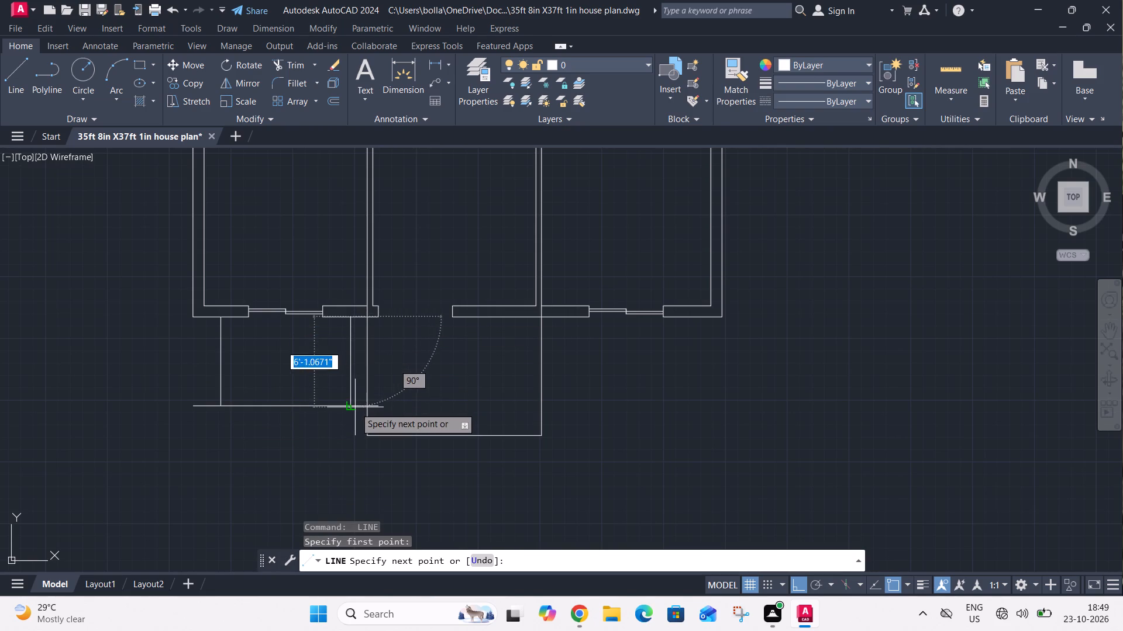
{"action": "left_click", "coordinate": [355, 407]}
{"action": "key", "text": "Escape"}
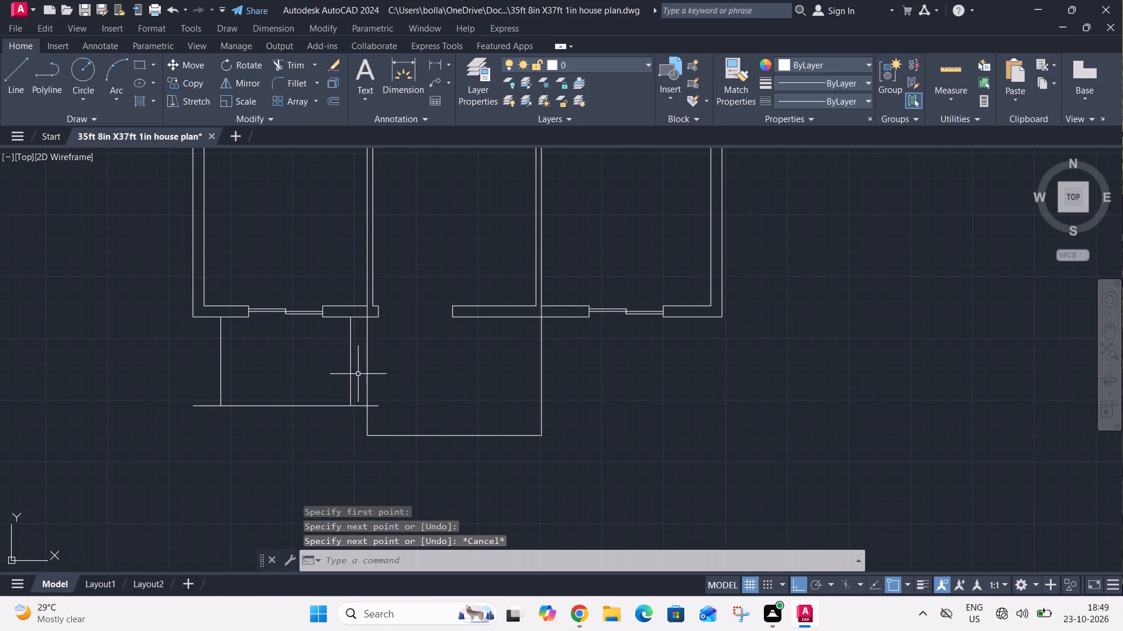
Offset the two vertical lines and the bottom line of the outline below the bottom-left room 4.5" inward.
{"action": "type", "text": "o"}
{"action": "key", "text": "space"}
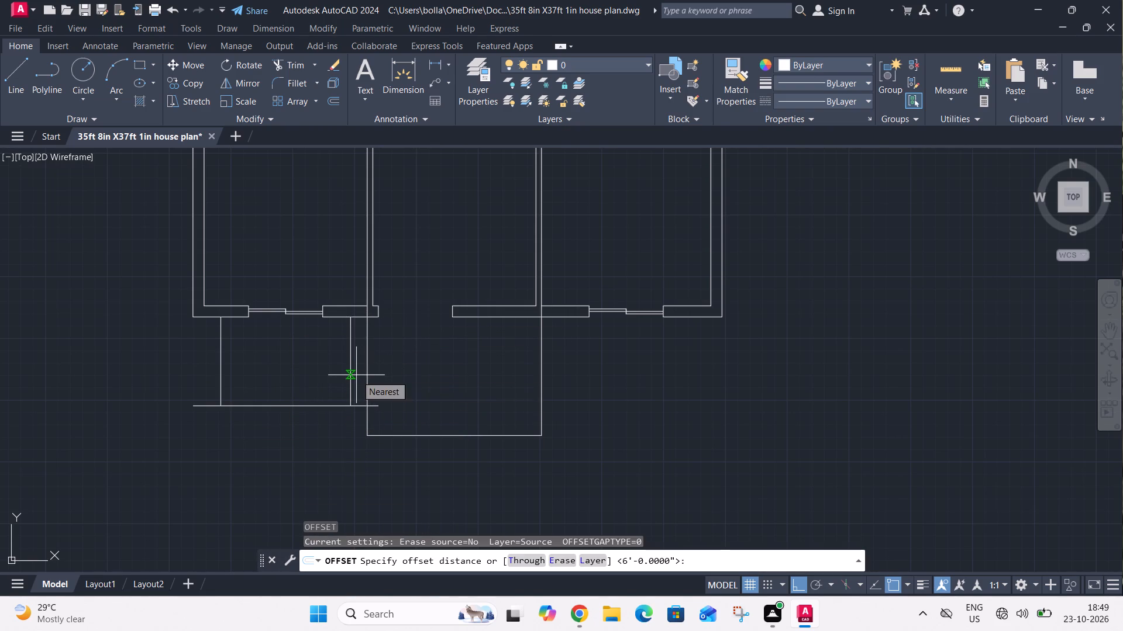
{"action": "type", "text": "4.5"}
{"action": "key", "text": "shift+quotedbl"}
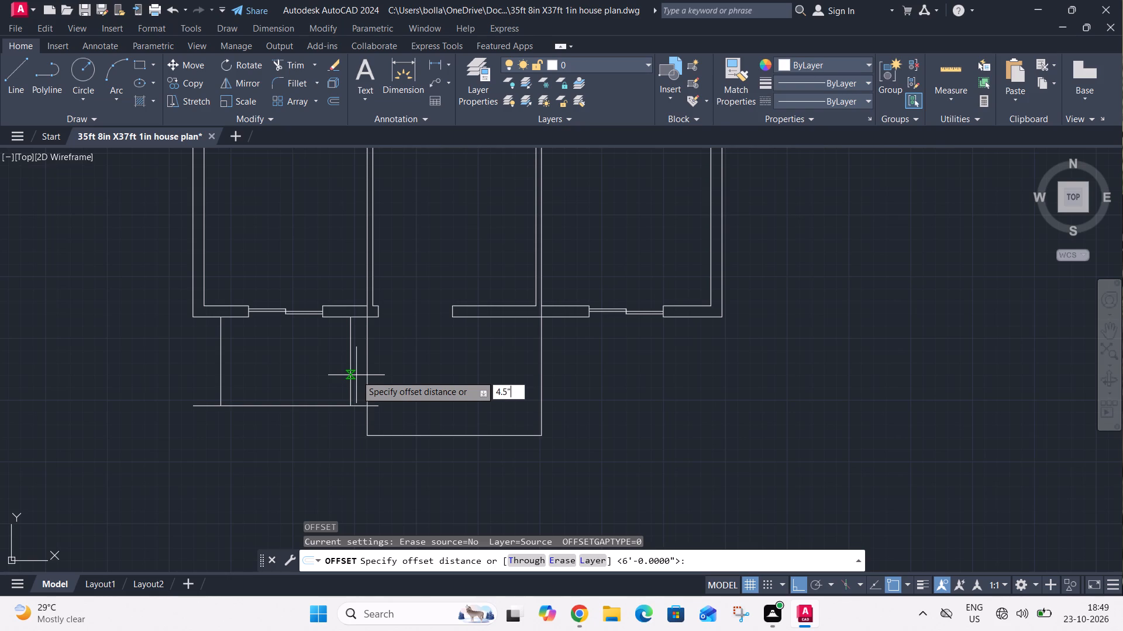
{"action": "key", "text": "Return"}
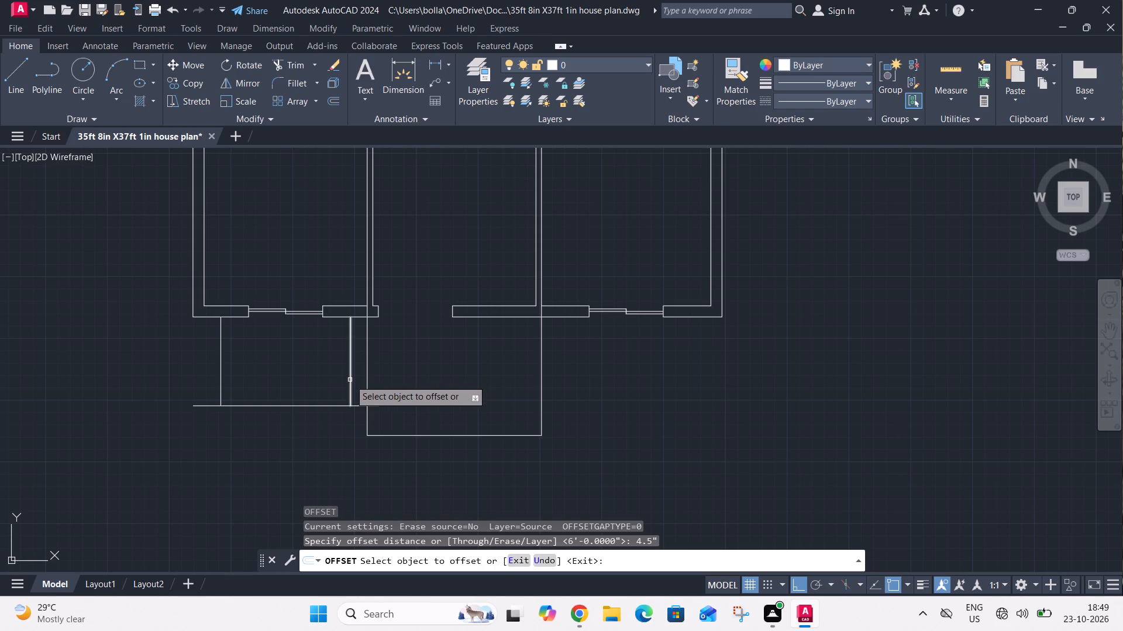
{"action": "left_click", "coordinate": [350, 380]}
{"action": "left_click", "coordinate": [344, 380]}
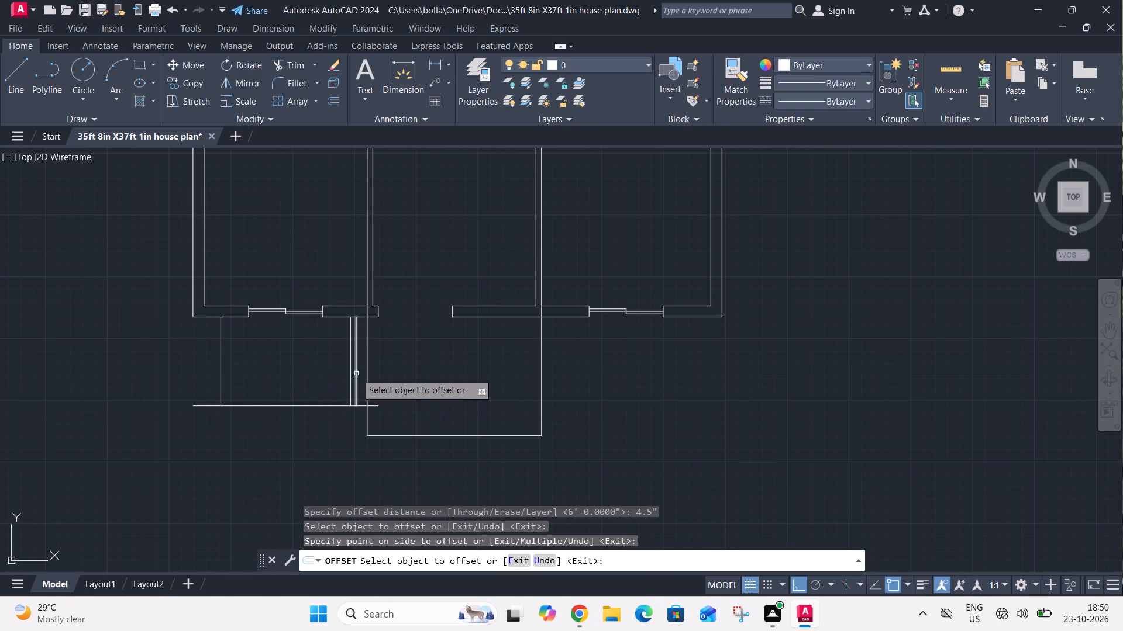
{"action": "left_click", "coordinate": [346, 379]}
{"action": "left_click", "coordinate": [352, 380]}
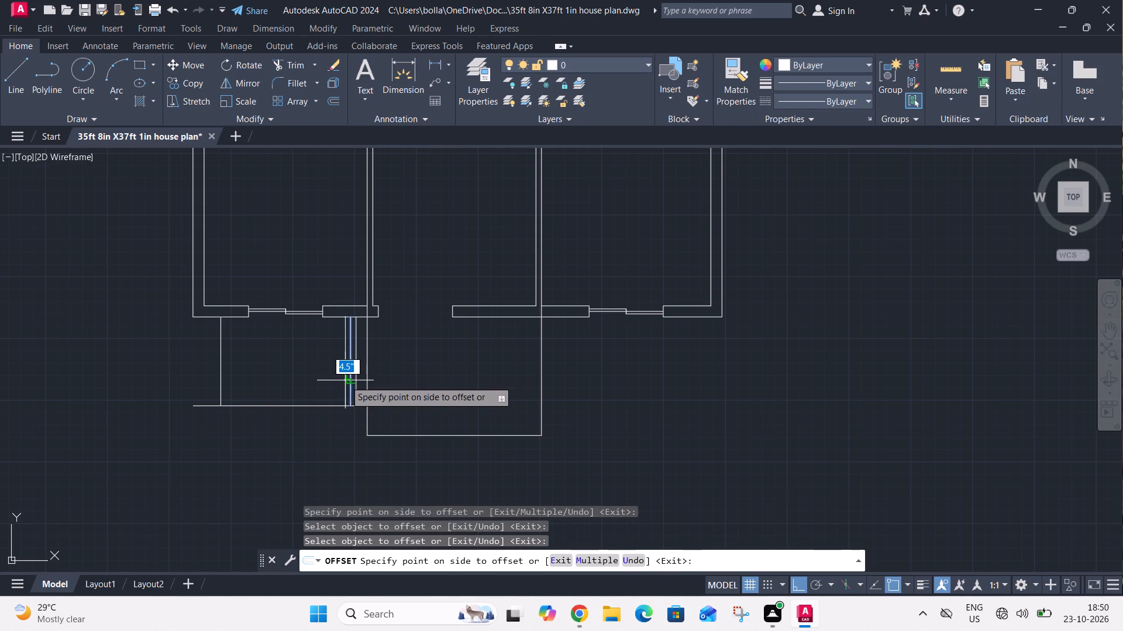
{"action": "left_click", "coordinate": [340, 380]}
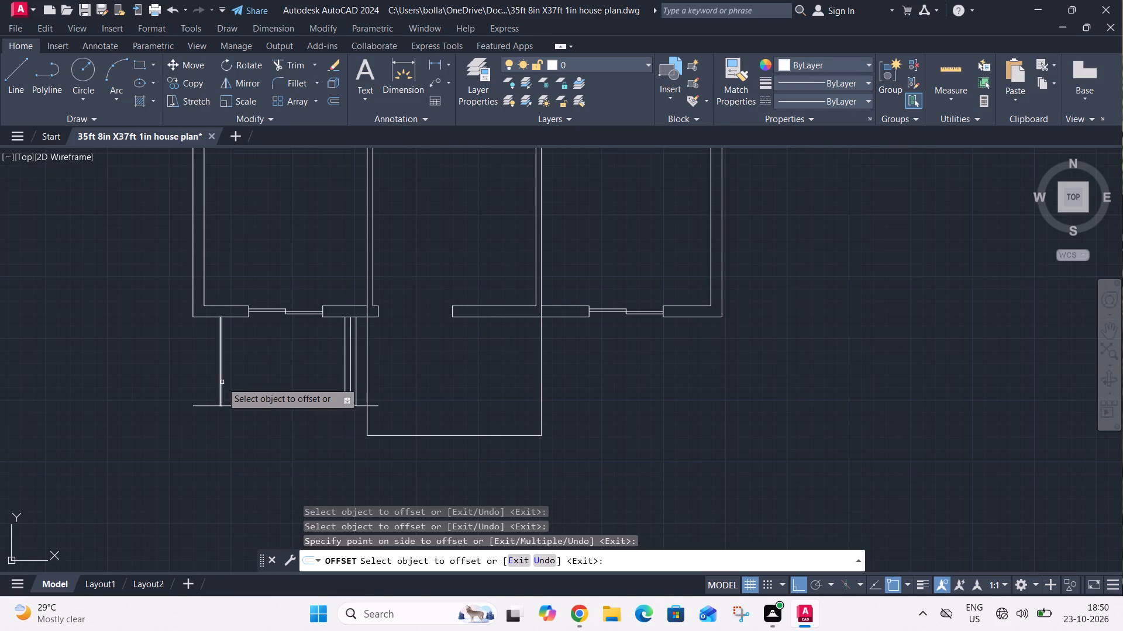
{"action": "left_click", "coordinate": [222, 382]}
{"action": "left_click", "coordinate": [247, 381]}
{"action": "left_click", "coordinate": [259, 405]}
{"action": "left_click", "coordinate": [265, 383]}
{"action": "key", "text": "Escape"}
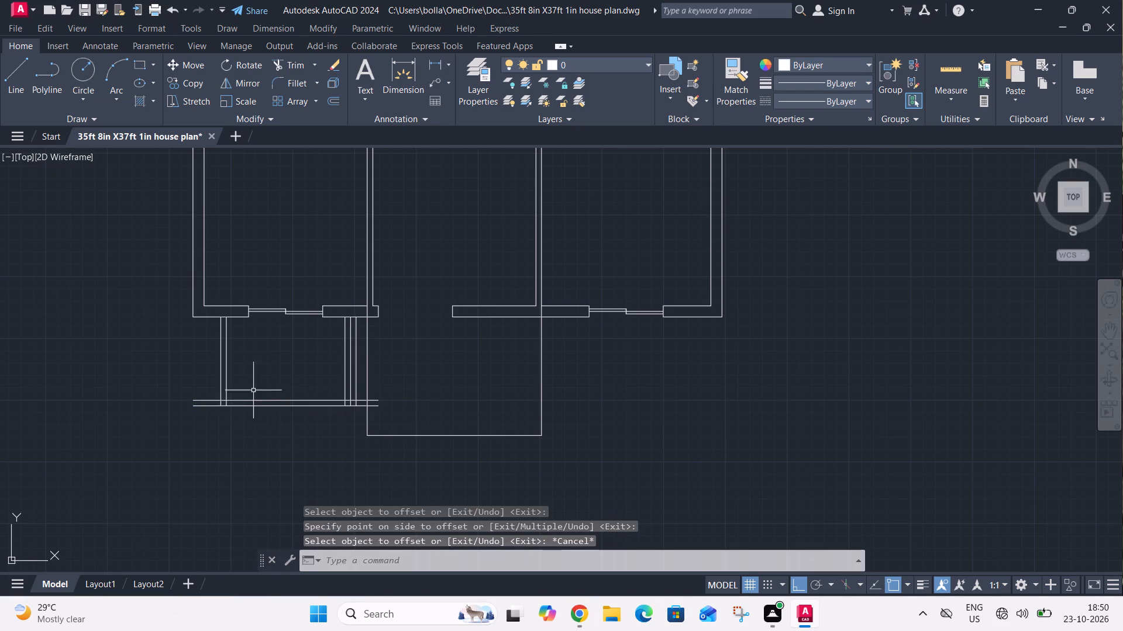
Trim the horizontal lines' overhangs past both sides of the bottom-left outline and remove the extra vertical line outside its right side.
{"action": "type", "text": "tr"}
{"action": "key", "text": "space"}
{"action": "left_click", "coordinate": [202, 421]}
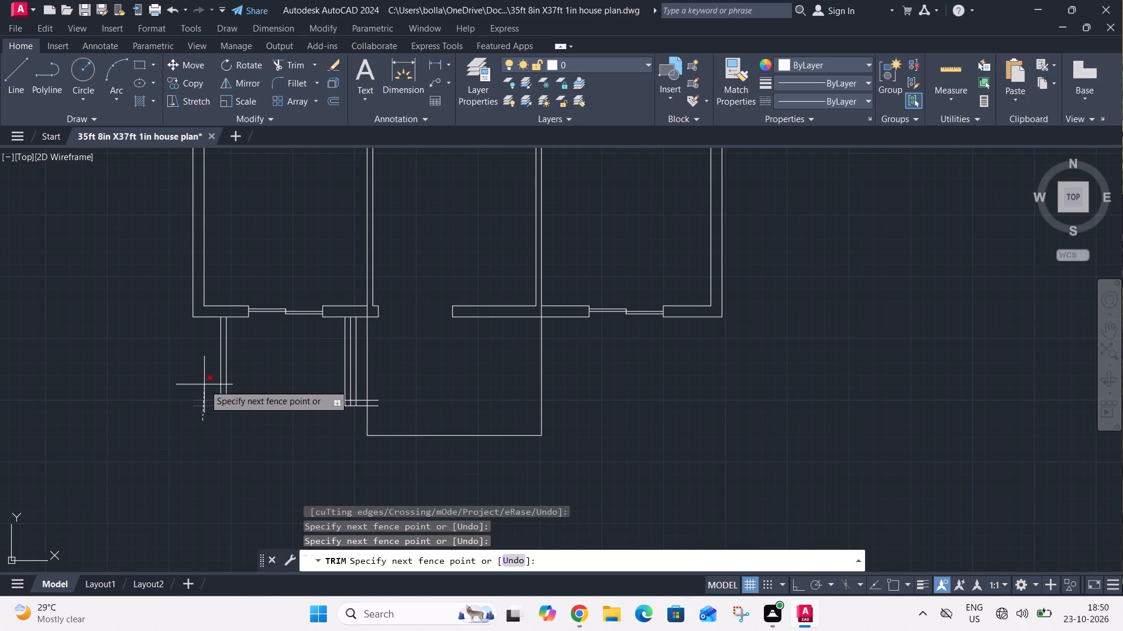
{"action": "left_click", "coordinate": [205, 384]}
{"action": "left_click", "coordinate": [354, 382]}
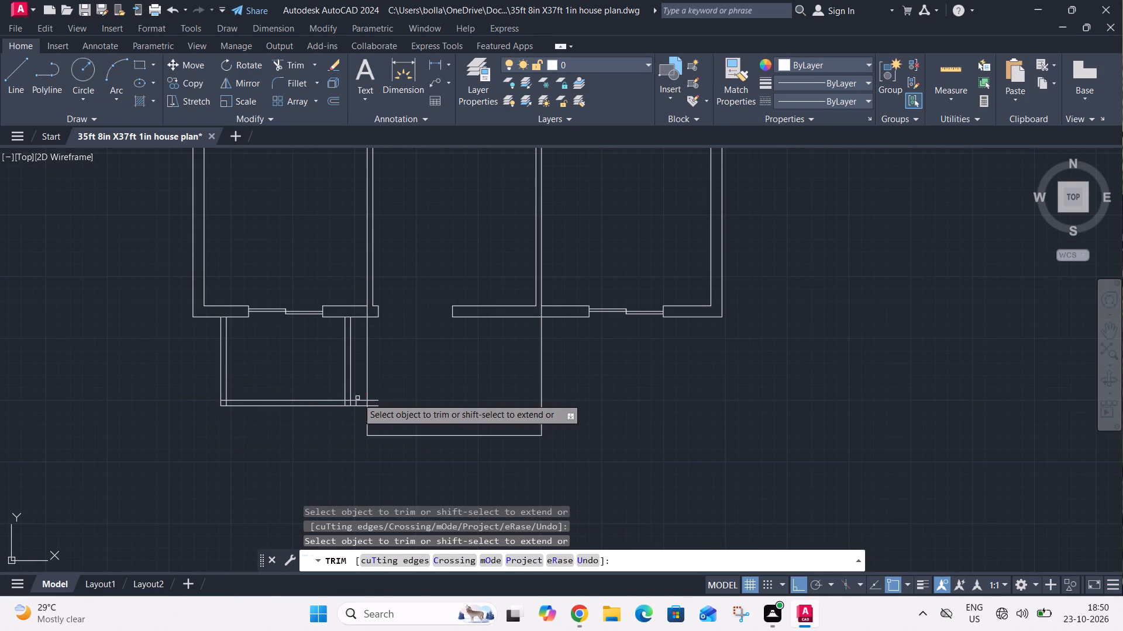
{"action": "left_click", "coordinate": [357, 398]}
{"action": "left_click", "coordinate": [357, 399]}
{"action": "left_click", "coordinate": [360, 405]}
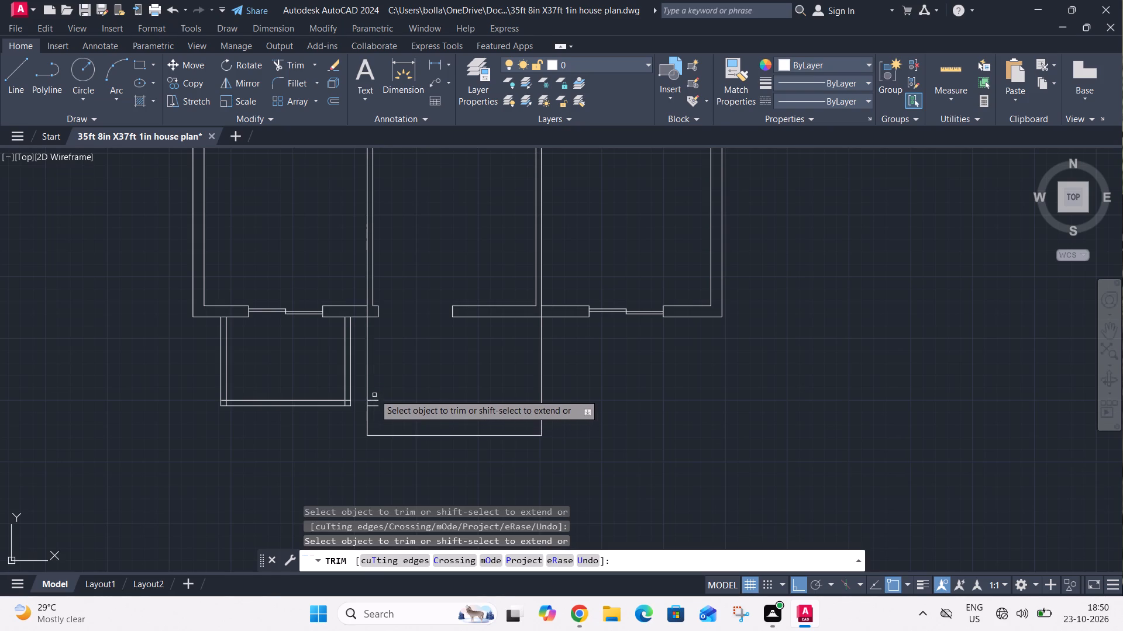
{"action": "left_click", "coordinate": [374, 394]}
{"action": "left_click", "coordinate": [373, 411]}
Trim the overlapping inner lines at both lower corners of the bottom-left outline so the double lines form clean corners.
{"action": "scroll", "coordinate": [347, 405], "scroll_direction": "up", "scroll_amount": 4}
{"action": "left_click", "coordinate": [349, 363]}
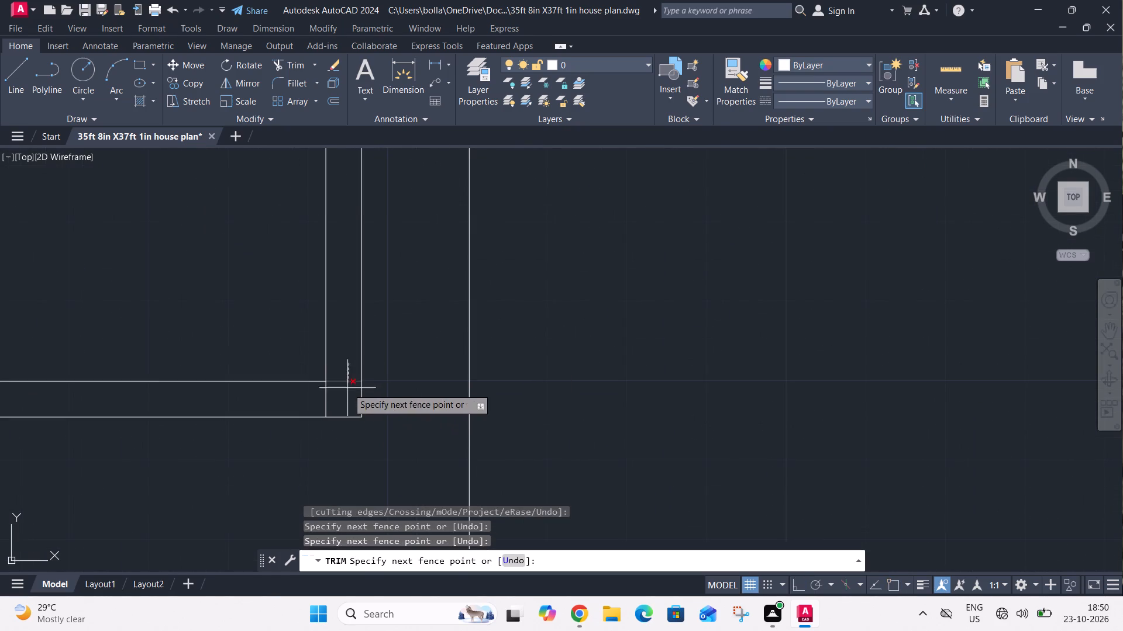
{"action": "left_click", "coordinate": [347, 406]}
{"action": "left_click_drag", "start_coordinate": [347, 406], "coordinate": [339, 406]}
{"action": "left_click_drag", "start_coordinate": [311, 403], "coordinate": [322, 404]}
{"action": "left_click", "coordinate": [337, 405]}
{"action": "left_click", "coordinate": [313, 404]}
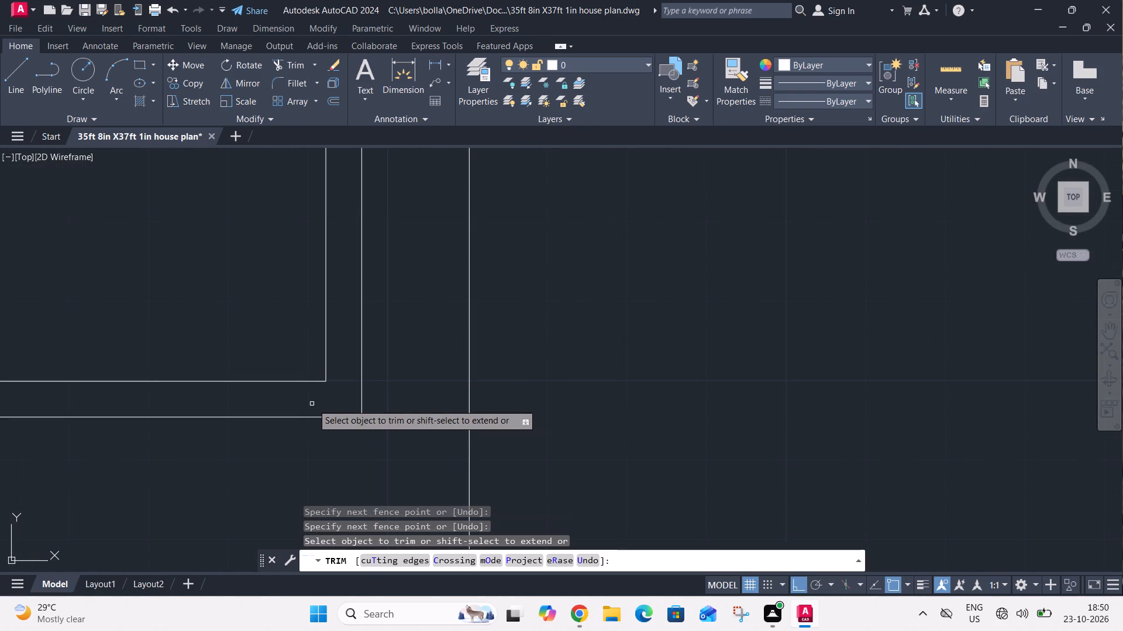
{"action": "scroll", "coordinate": [343, 405], "scroll_direction": "down", "scroll_amount": 3}
{"action": "scroll", "coordinate": [165, 410], "scroll_direction": "up", "scroll_amount": 3}
{"action": "left_click_drag", "start_coordinate": [152, 372], "coordinate": [156, 381]}
{"action": "left_click", "coordinate": [151, 419]}
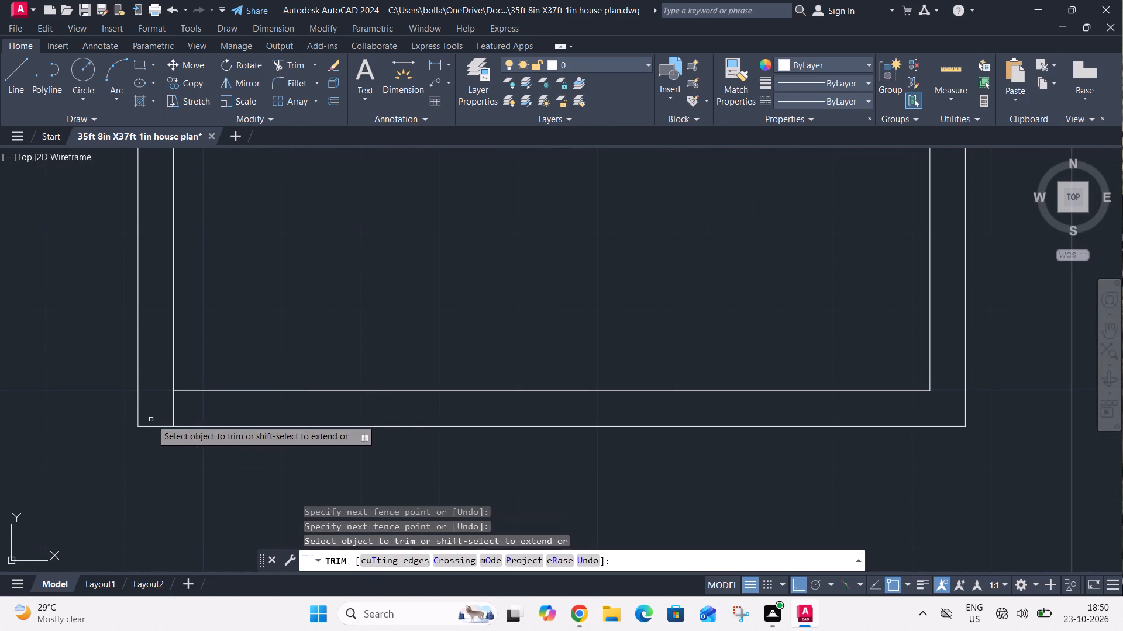
{"action": "left_click", "coordinate": [188, 414]}
{"action": "left_click", "coordinate": [162, 411]}
{"action": "key", "text": "Escape"}
{"action": "scroll", "coordinate": [197, 418], "scroll_direction": "down", "scroll_amount": 5}
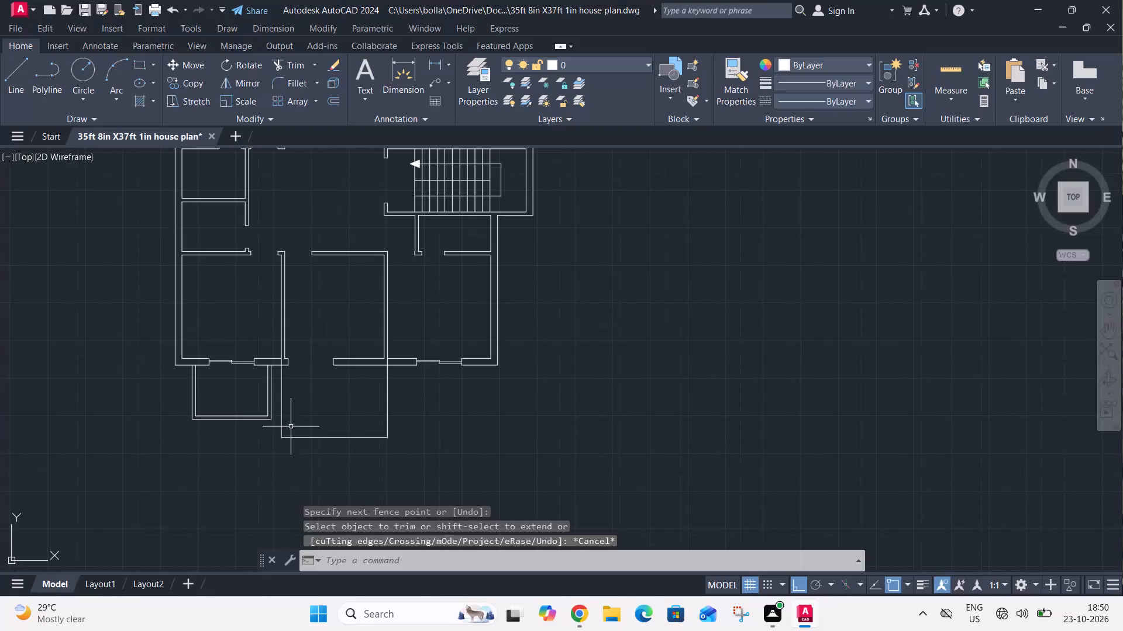
Copy the double-line outline from below the bottom-left room to the outer wall below the bottom-right room, around its window.
{"action": "scroll", "coordinate": [271, 376], "scroll_direction": "up", "scroll_amount": 2}
{"action": "left_click", "coordinate": [281, 379]}
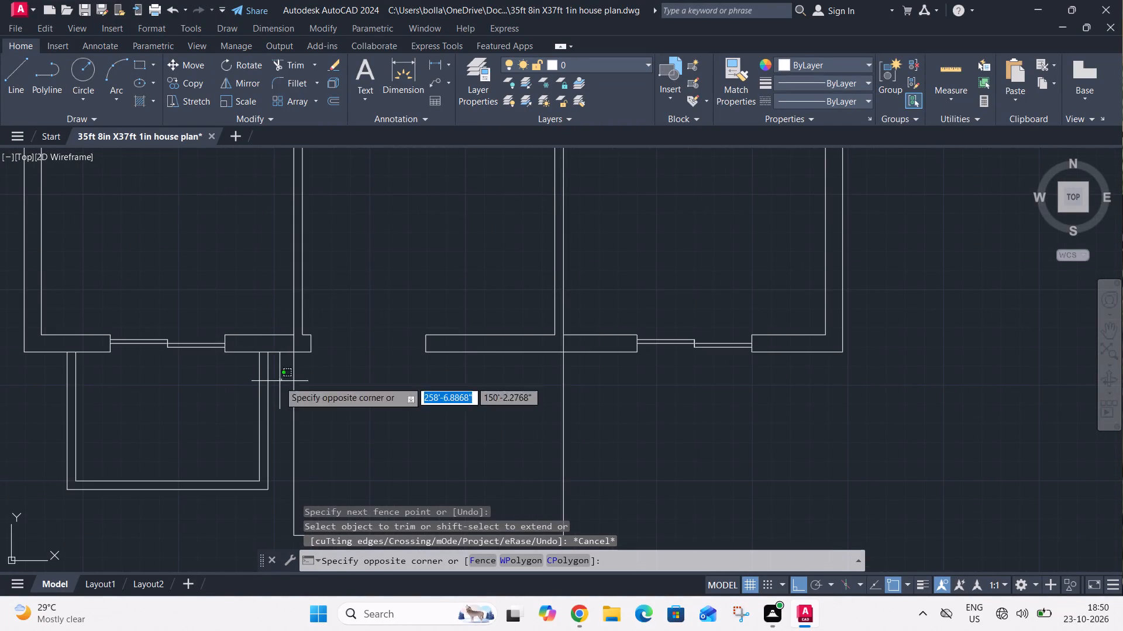
{"action": "left_click", "coordinate": [51, 455]}
{"action": "left_click", "coordinate": [146, 469]}
{"action": "left_click", "coordinate": [115, 516]}
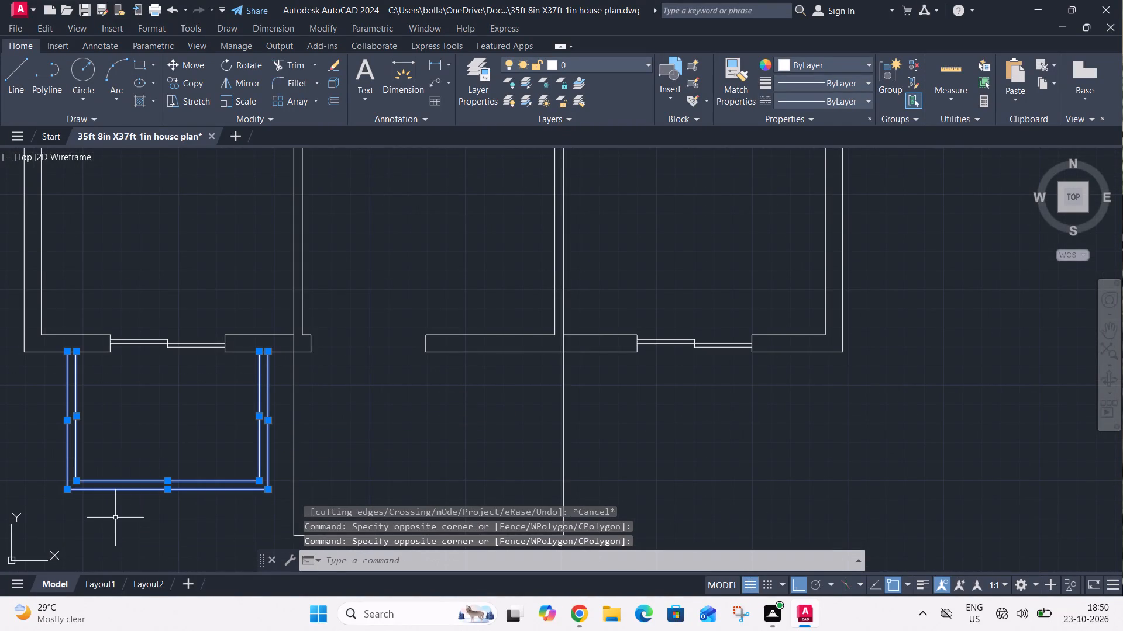
{"action": "type", "text": "co"}
{"action": "key", "text": "space"}
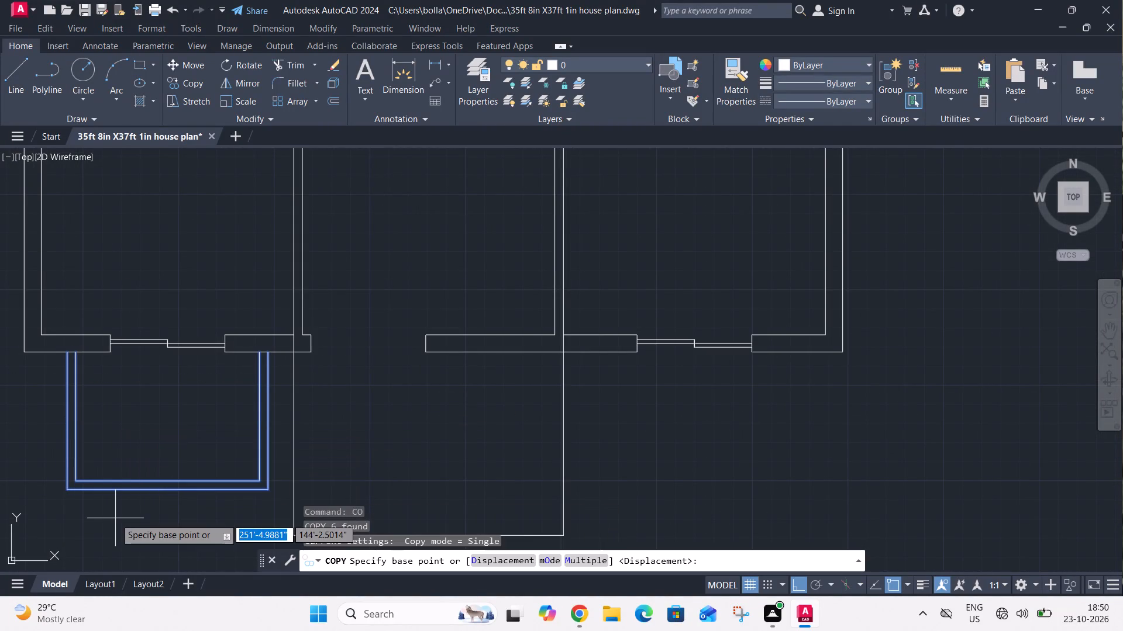
{"action": "left_click", "coordinate": [75, 350]}
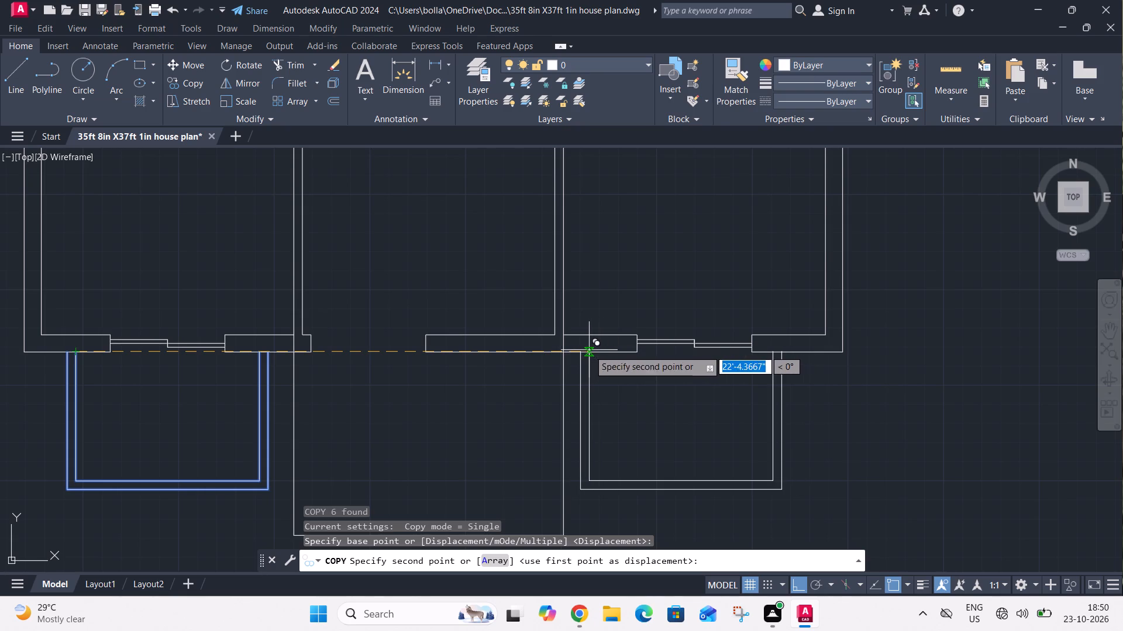
{"action": "left_click", "coordinate": [607, 350]}
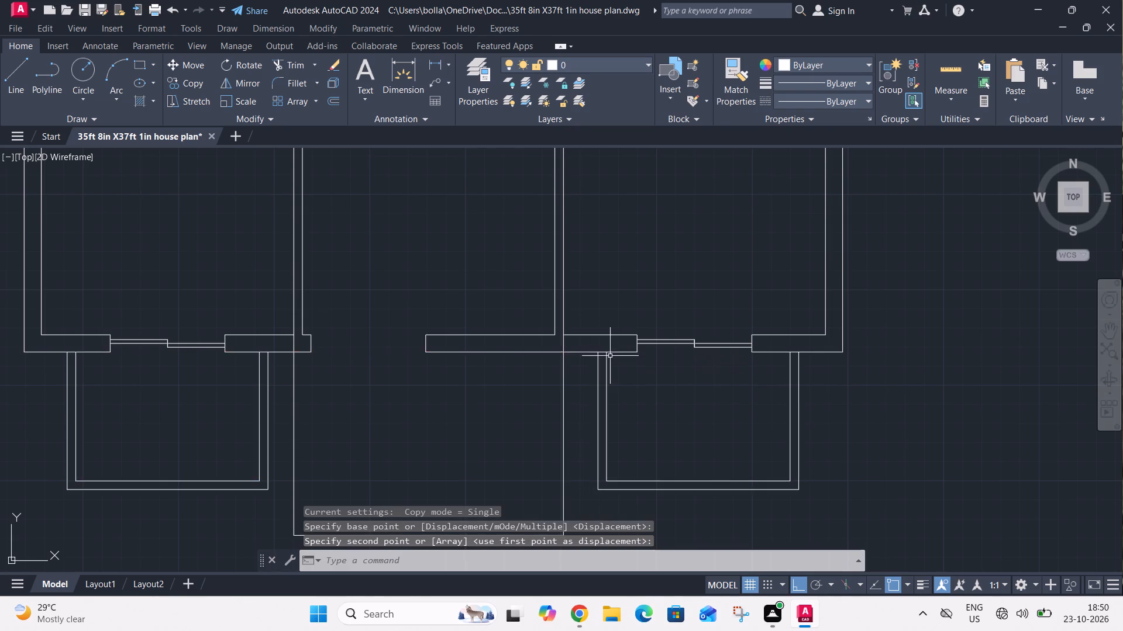
Copy the double-line outline below the bottom-right room into the empty space right of the plan.
{"action": "scroll", "coordinate": [610, 360], "scroll_direction": "down", "scroll_amount": 2}
{"action": "left_click", "coordinate": [705, 369]}
{"action": "left_click", "coordinate": [669, 386]}
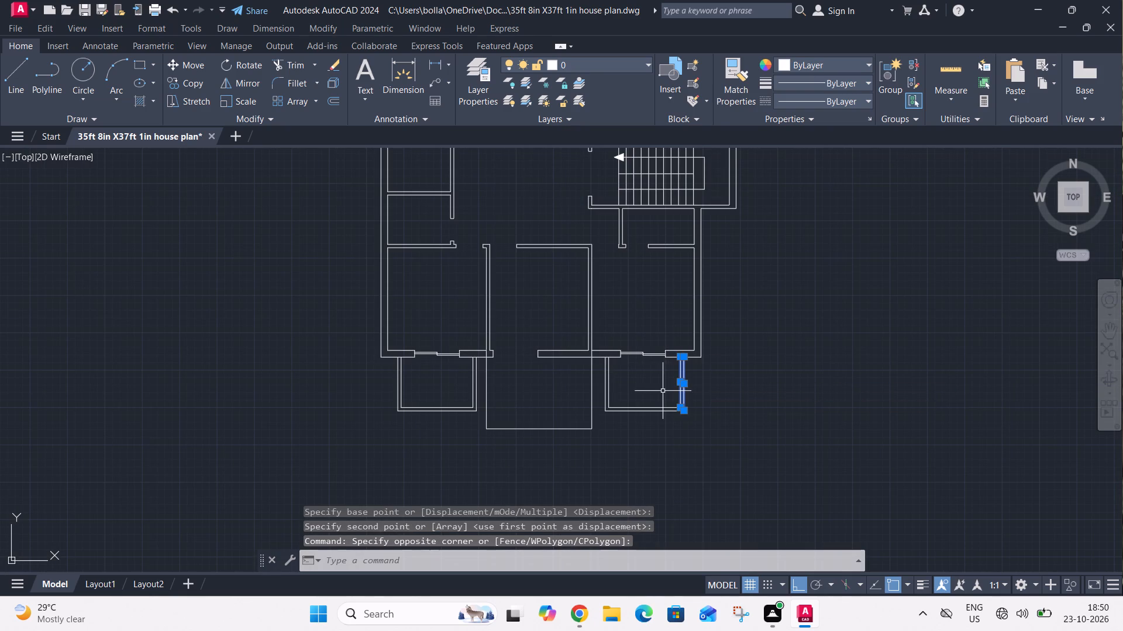
{"action": "left_click", "coordinate": [647, 385]}
{"action": "left_click", "coordinate": [595, 395]}
{"action": "left_click_drag", "start_coordinate": [646, 397], "coordinate": [641, 410]}
{"action": "left_click", "coordinate": [633, 420]}
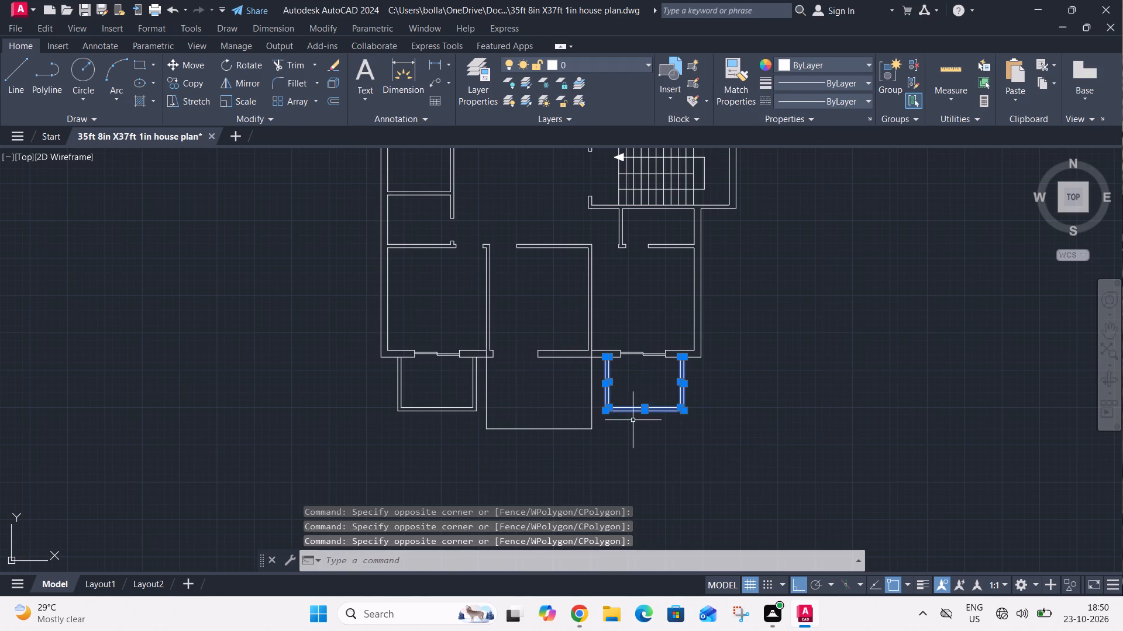
{"action": "key", "text": "c"}
{"action": "key", "text": "o"}
{"action": "key", "text": "space"}
{"action": "left_click", "coordinate": [643, 410]}
{"action": "left_click", "coordinate": [902, 391]}
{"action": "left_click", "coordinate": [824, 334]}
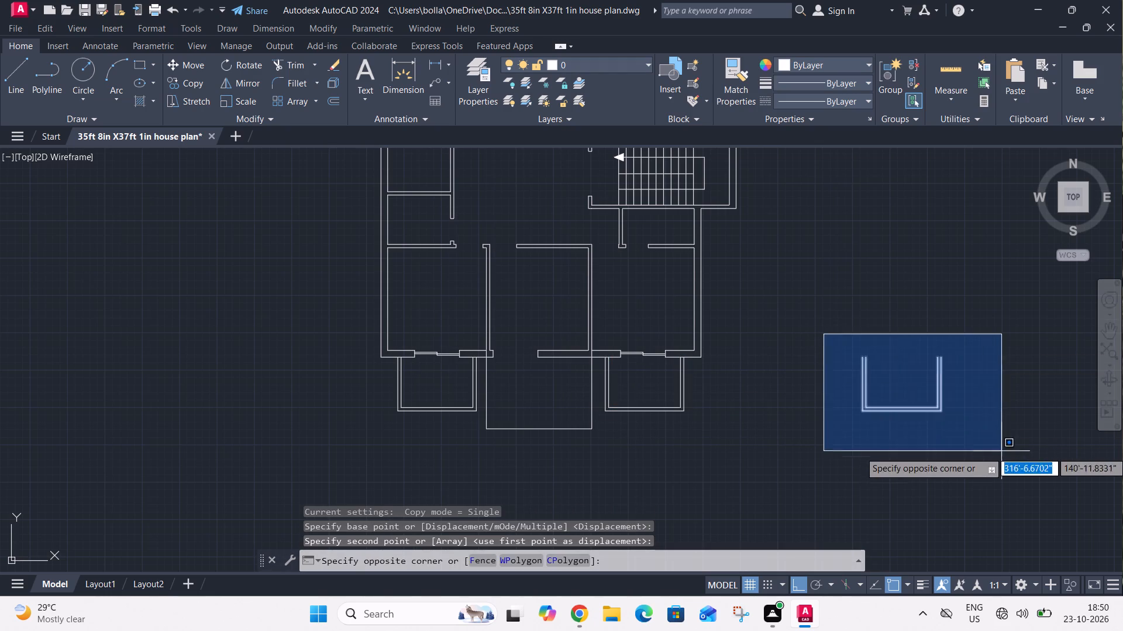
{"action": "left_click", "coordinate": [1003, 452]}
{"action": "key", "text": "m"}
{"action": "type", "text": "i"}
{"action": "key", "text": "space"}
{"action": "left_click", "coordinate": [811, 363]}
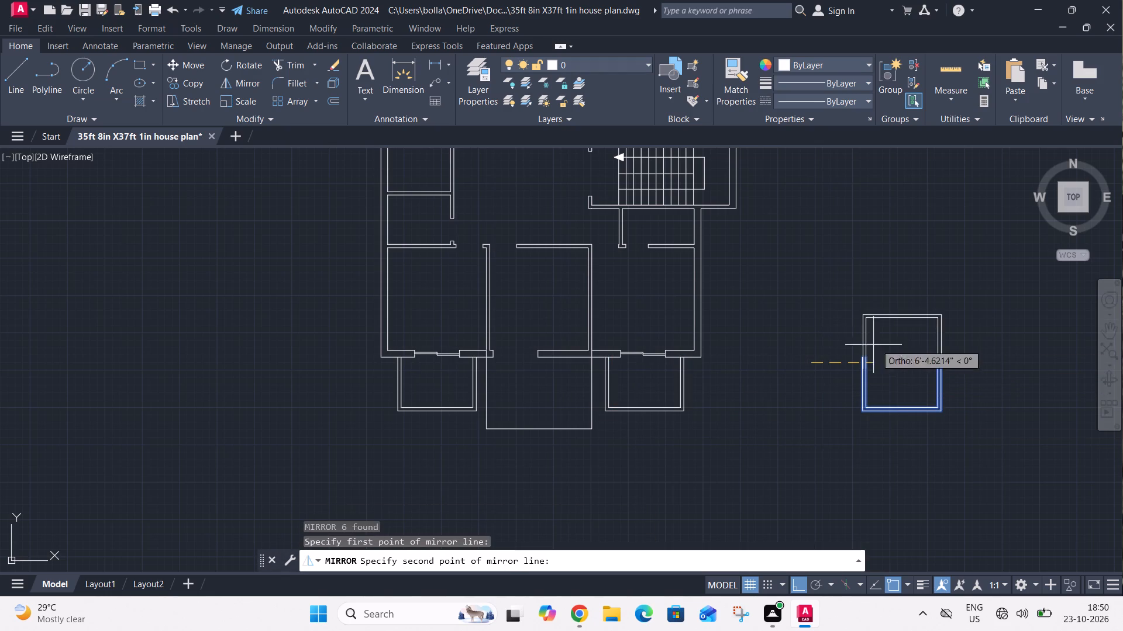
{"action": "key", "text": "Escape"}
Mirror the loose outline copy about a horizontal line above it, keeping the source objects.
{"action": "left_click", "coordinate": [840, 316]}
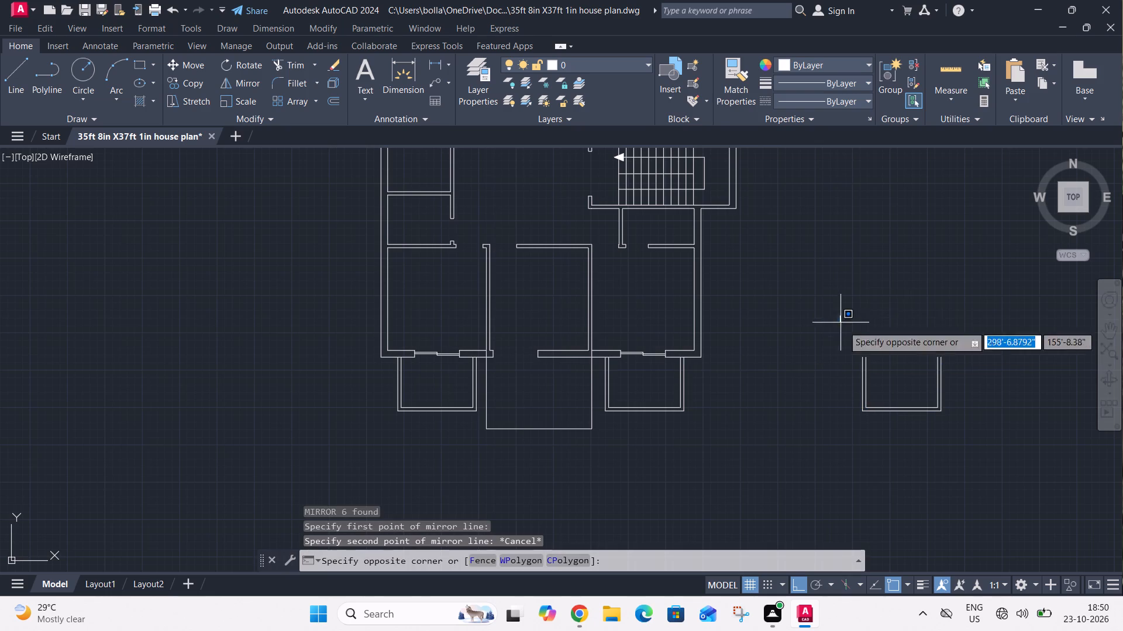
{"action": "left_click", "coordinate": [996, 428]}
{"action": "key", "text": "m"}
{"action": "key", "text": "i"}
{"action": "key", "text": "space"}
{"action": "left_click", "coordinate": [760, 297]}
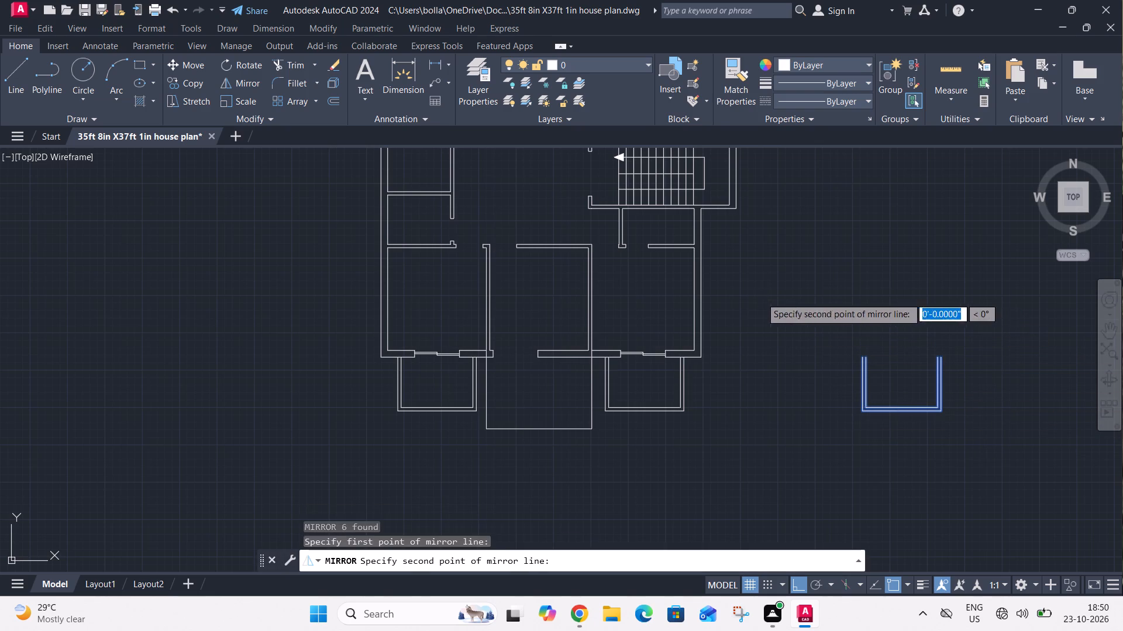
{"action": "left_click", "coordinate": [960, 297]}
{"action": "left_click_drag", "start_coordinate": [990, 351], "coordinate": [960, 297]}
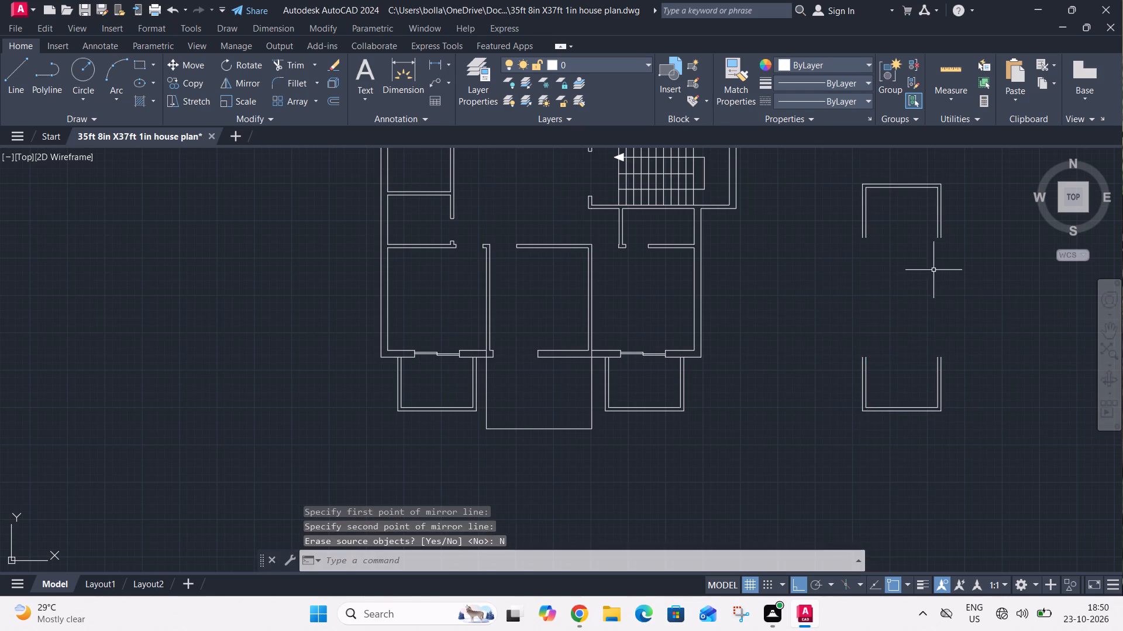
Copy the mirrored outline from its lower-left endpoint onto the outer top wall above the top-right room, with Ortho off.
{"action": "middle_click_drag", "start_coordinate": [932, 268], "coordinate": [801, 500]}
{"action": "left_click", "coordinate": [708, 388]}
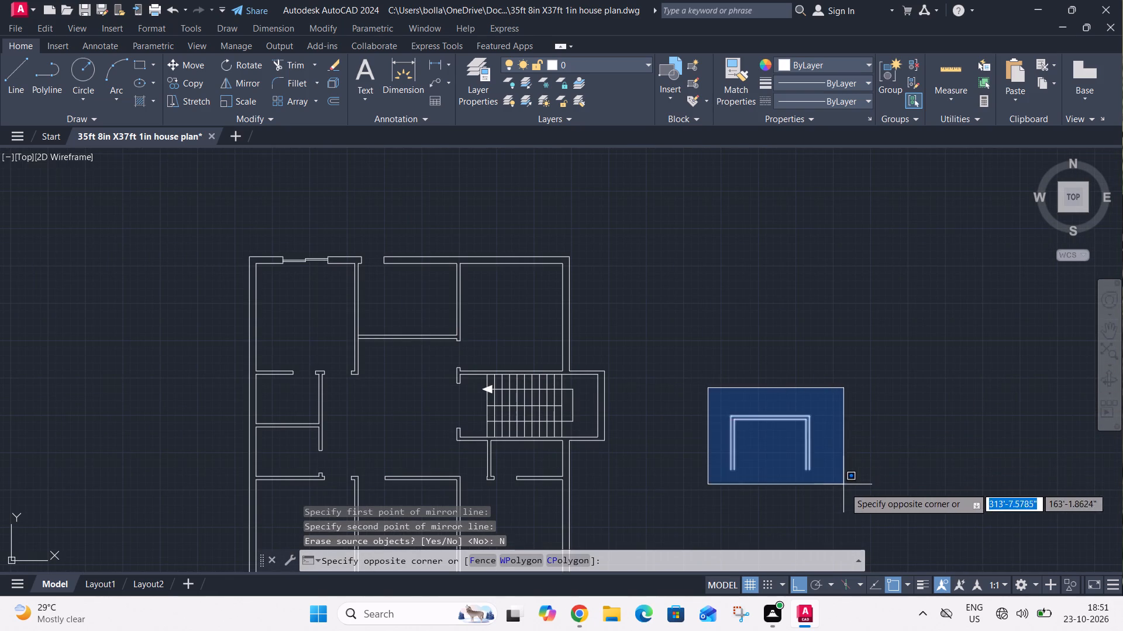
{"action": "left_click", "coordinate": [848, 494]}
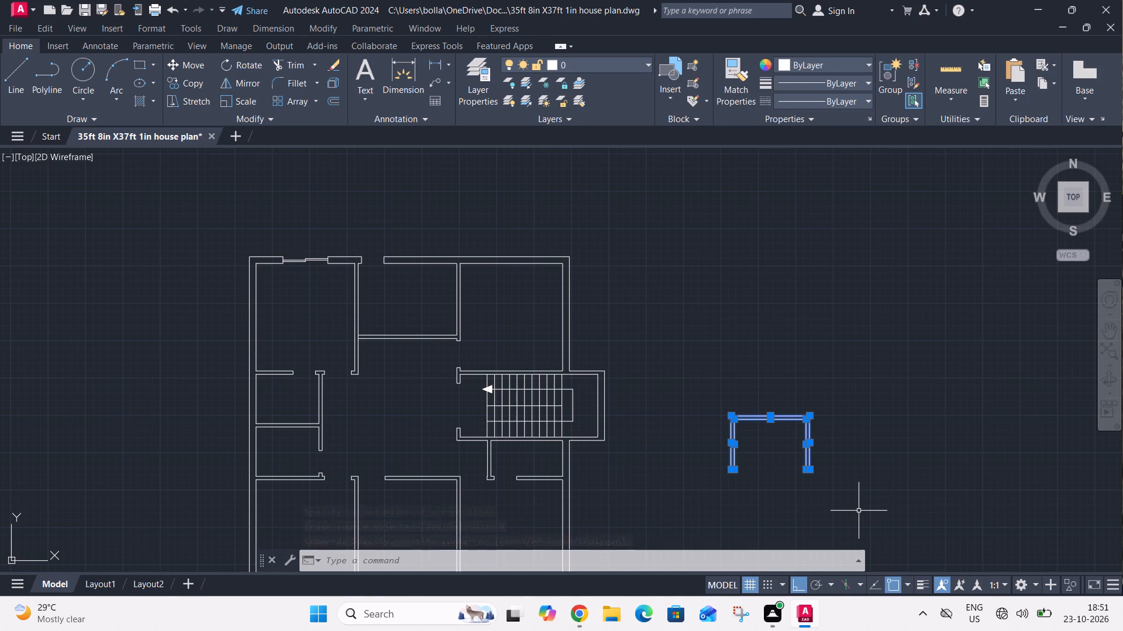
{"action": "key", "text": "c"}
{"action": "type", "text": "o"}
{"action": "key", "text": "space"}
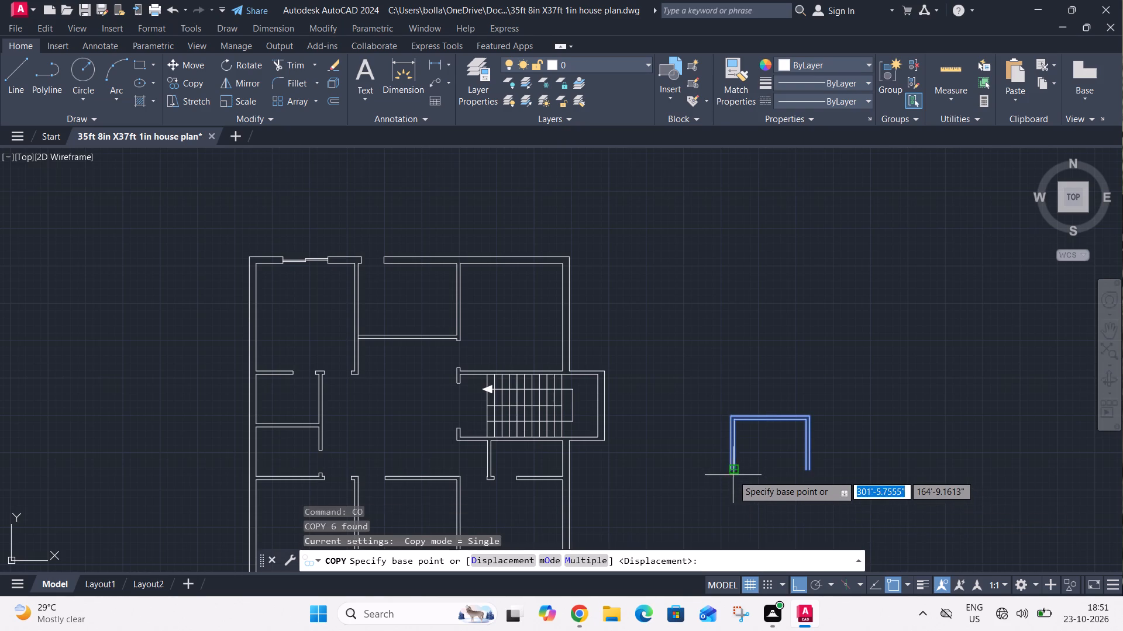
{"action": "scroll", "coordinate": [732, 474], "scroll_direction": "up", "scroll_amount": 3}
{"action": "left_click", "coordinate": [717, 455]}
{"action": "scroll", "coordinate": [735, 436], "scroll_direction": "down", "scroll_amount": 4}
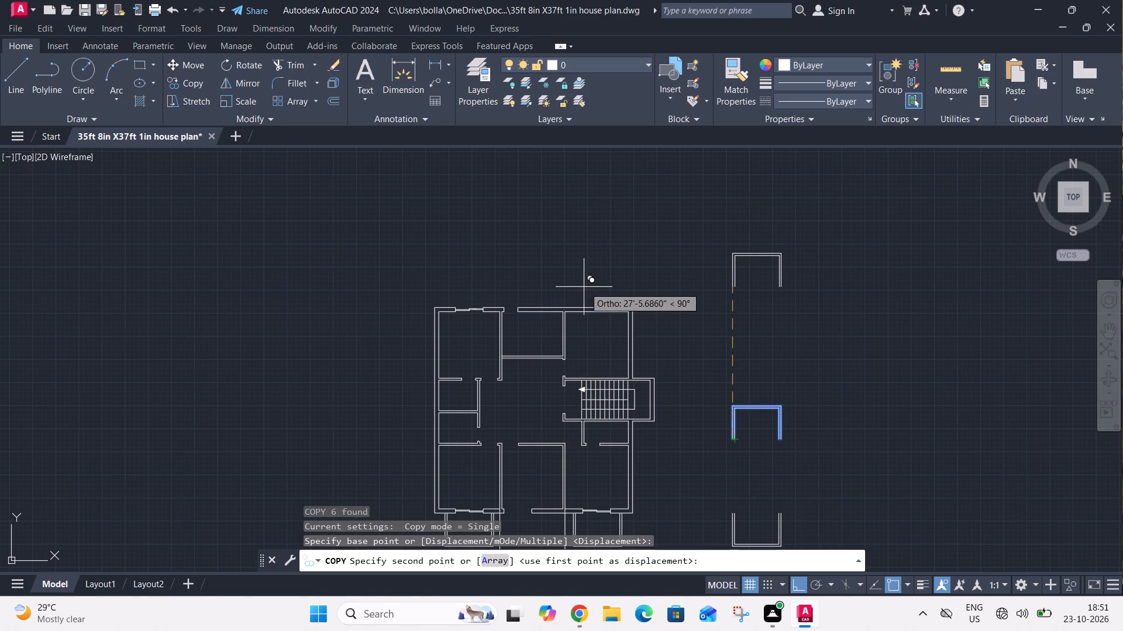
{"action": "key", "text": "F8"}
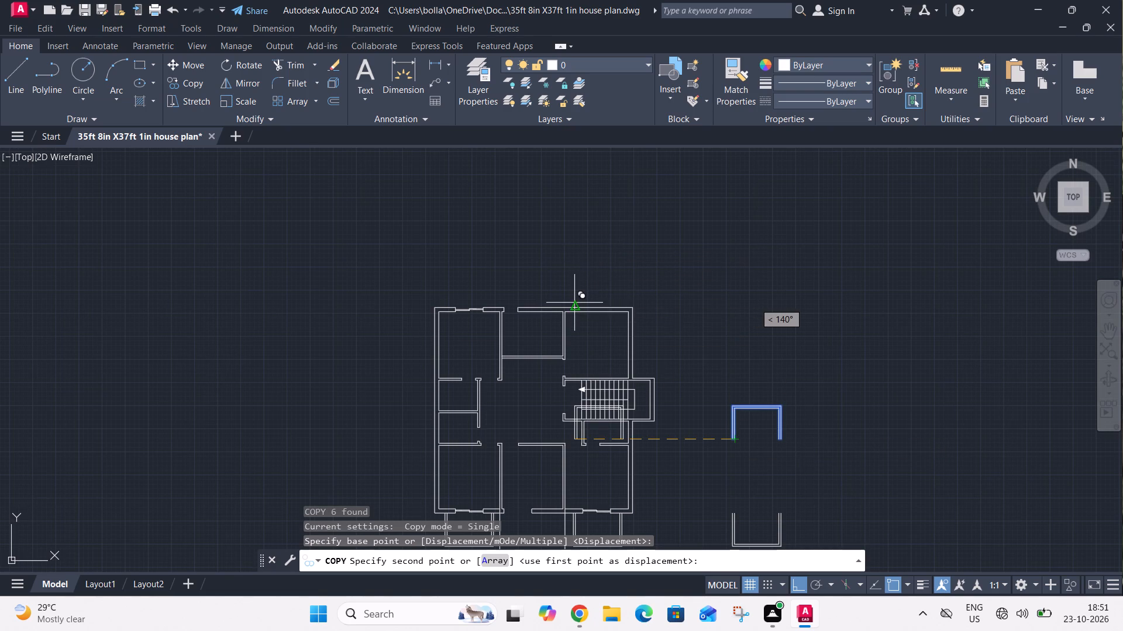
{"action": "scroll", "coordinate": [574, 303], "scroll_direction": "up", "scroll_amount": 3}
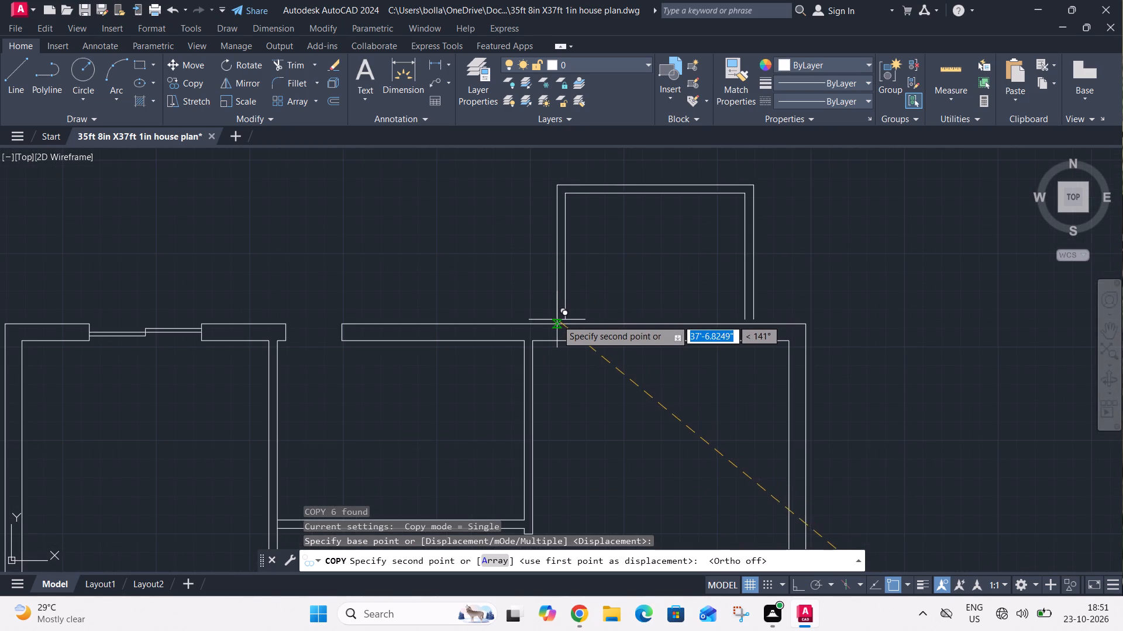
{"action": "left_click", "coordinate": [550, 323]}
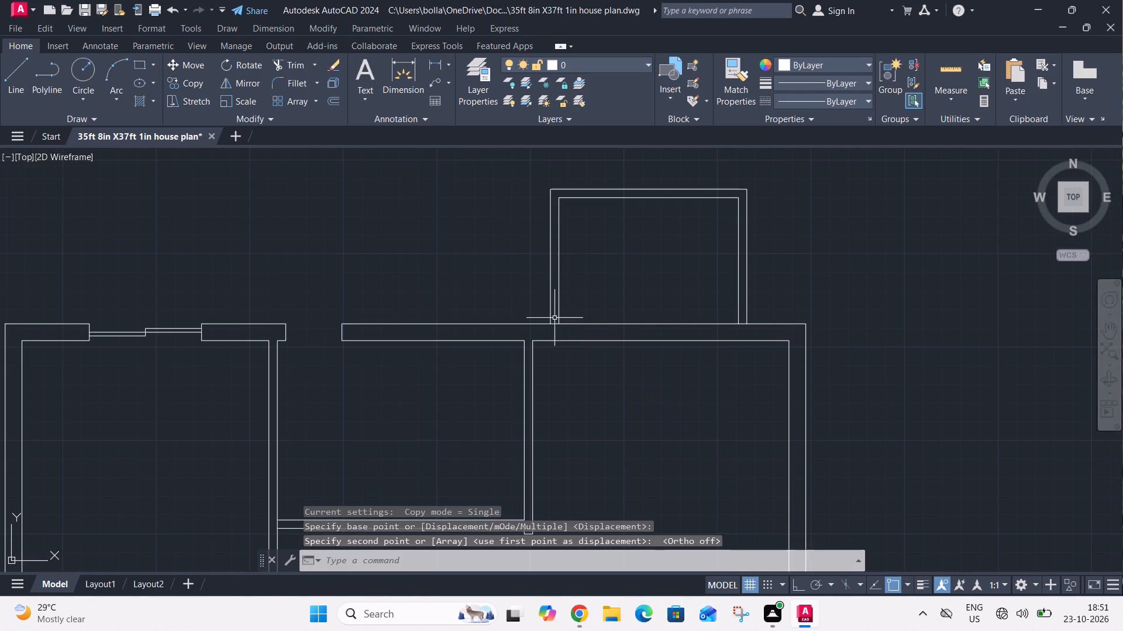
{"action": "scroll", "coordinate": [554, 318], "scroll_direction": "up", "scroll_amount": 4}
{"action": "scroll", "coordinate": [552, 318], "scroll_direction": "down", "scroll_amount": 4}
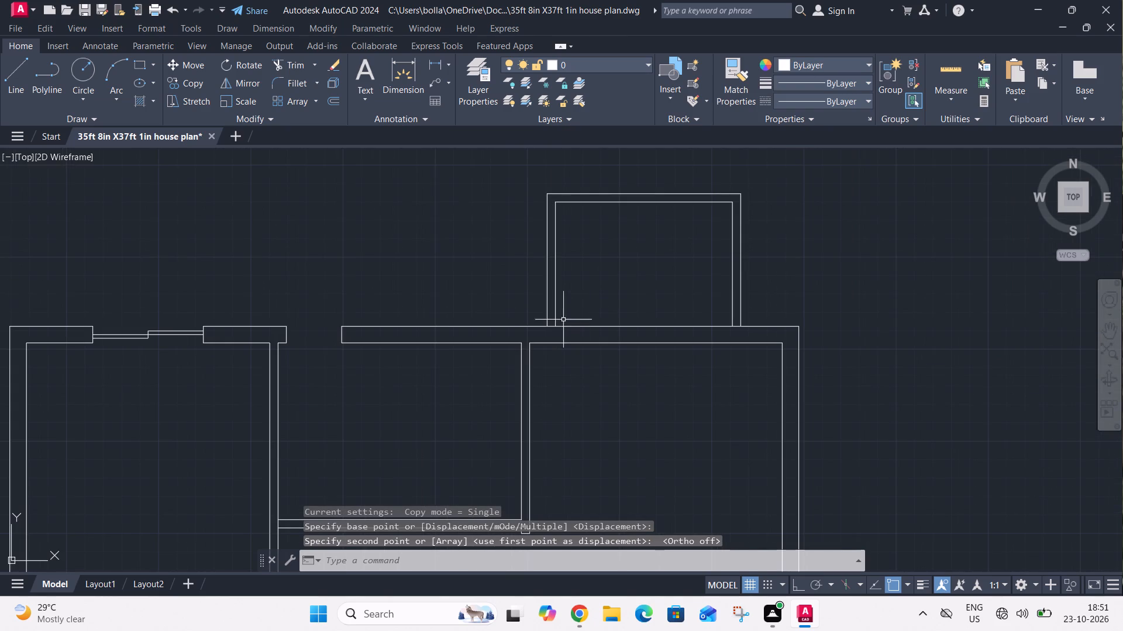
Move the double-line outline above the top-right room slightly to the right along the outer top wall.
{"action": "left_click", "coordinate": [756, 264]}
{"action": "left_click", "coordinate": [707, 279]}
{"action": "left_click", "coordinate": [614, 285]}
{"action": "left_click", "coordinate": [521, 294]}
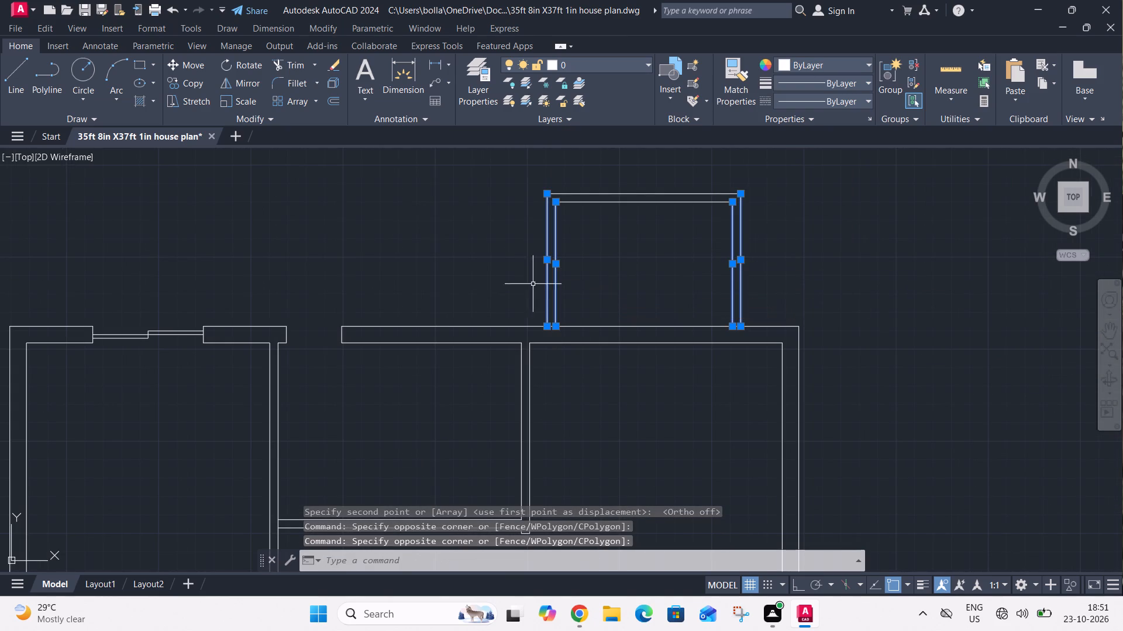
{"action": "left_click_drag", "start_coordinate": [633, 168], "coordinate": [627, 182]}
{"action": "left_click", "coordinate": [587, 235]}
{"action": "key", "text": "m"}
{"action": "key", "text": "space"}
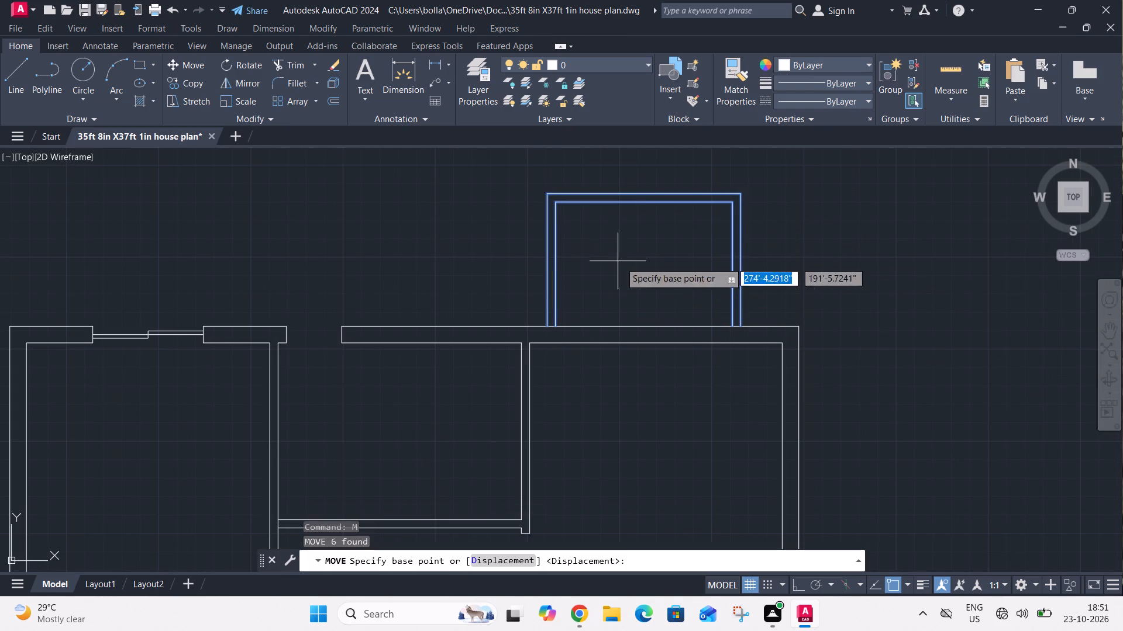
{"action": "scroll", "coordinate": [740, 321], "scroll_direction": "up", "scroll_amount": 3}
{"action": "left_click", "coordinate": [735, 338]}
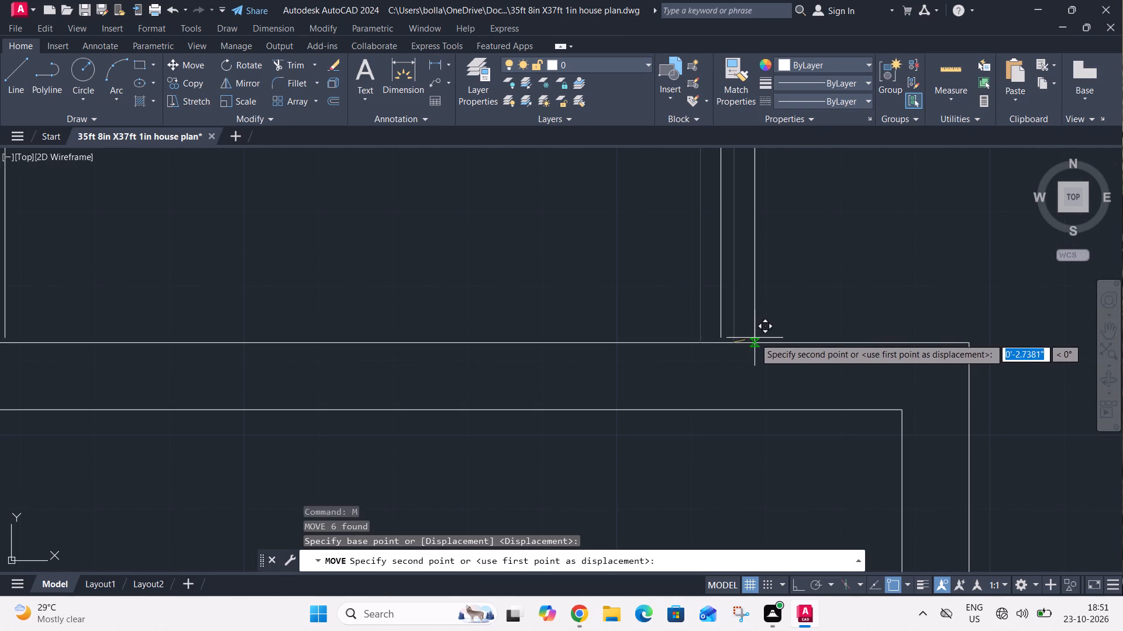
{"action": "left_click", "coordinate": [766, 342]}
{"action": "scroll", "coordinate": [767, 332], "scroll_direction": "down", "scroll_amount": 3}
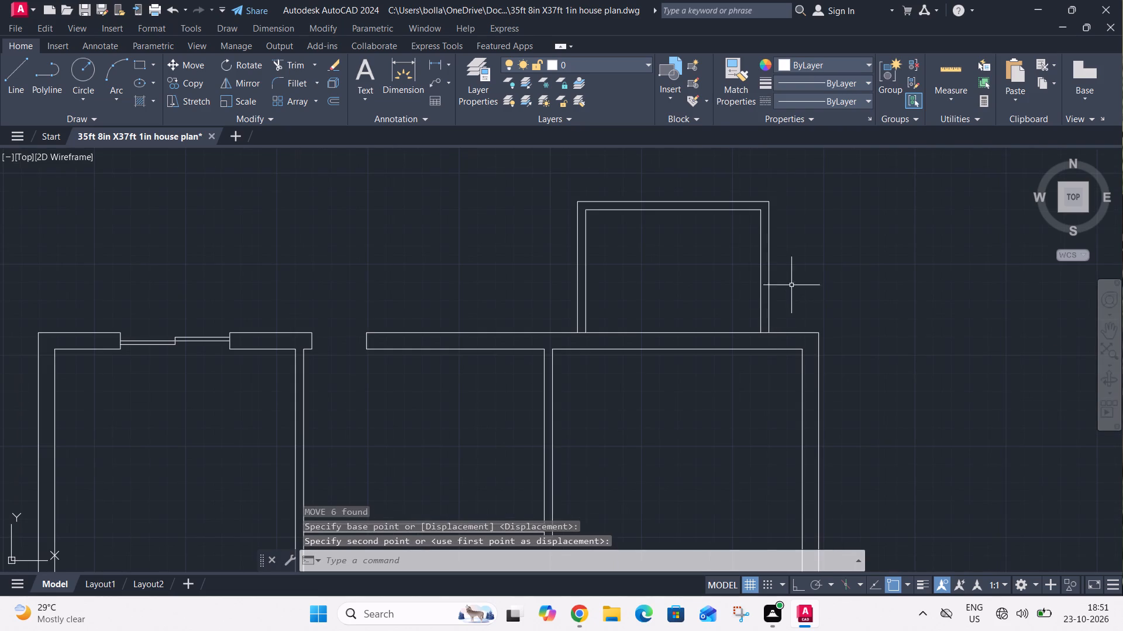
Copy the double-line outline above the top-right room horizontally onto the outer wall above the top-left room, with Ortho on.
{"action": "left_click", "coordinate": [795, 276]}
{"action": "left_click", "coordinate": [705, 299]}
{"action": "left_click_drag", "start_coordinate": [719, 186], "coordinate": [705, 195]}
{"action": "left_click", "coordinate": [643, 242]}
{"action": "left_click_drag", "start_coordinate": [643, 264], "coordinate": [631, 269]}
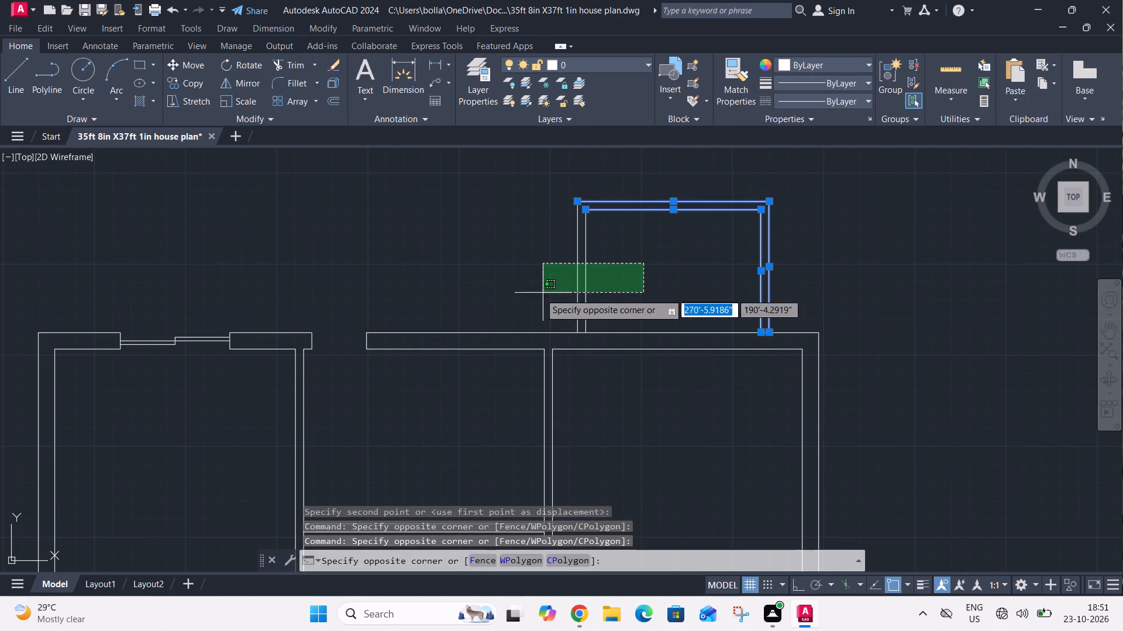
{"action": "left_click", "coordinate": [517, 306]}
{"action": "type", "text": "co"}
{"action": "key", "text": "space"}
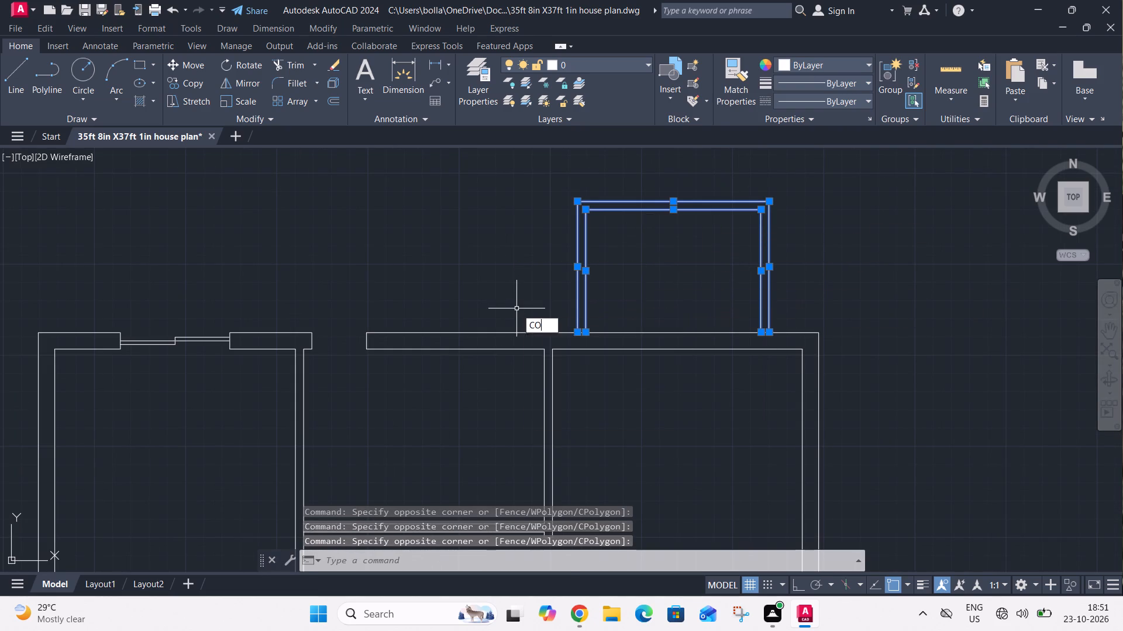
{"action": "key", "text": "F8"}
{"action": "left_click", "coordinate": [578, 331]}
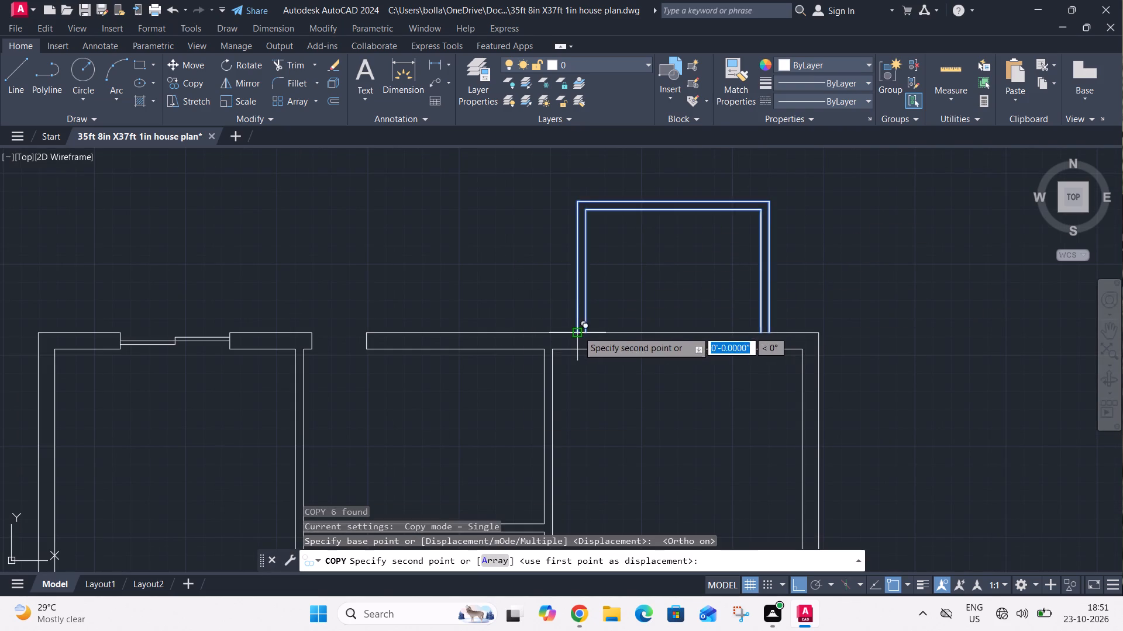
{"action": "left_click", "coordinate": [77, 328]}
Delete the two loose double-line outline copies in the empty space right of the plan.
{"action": "scroll", "coordinate": [149, 273], "scroll_direction": "down", "scroll_amount": 1}
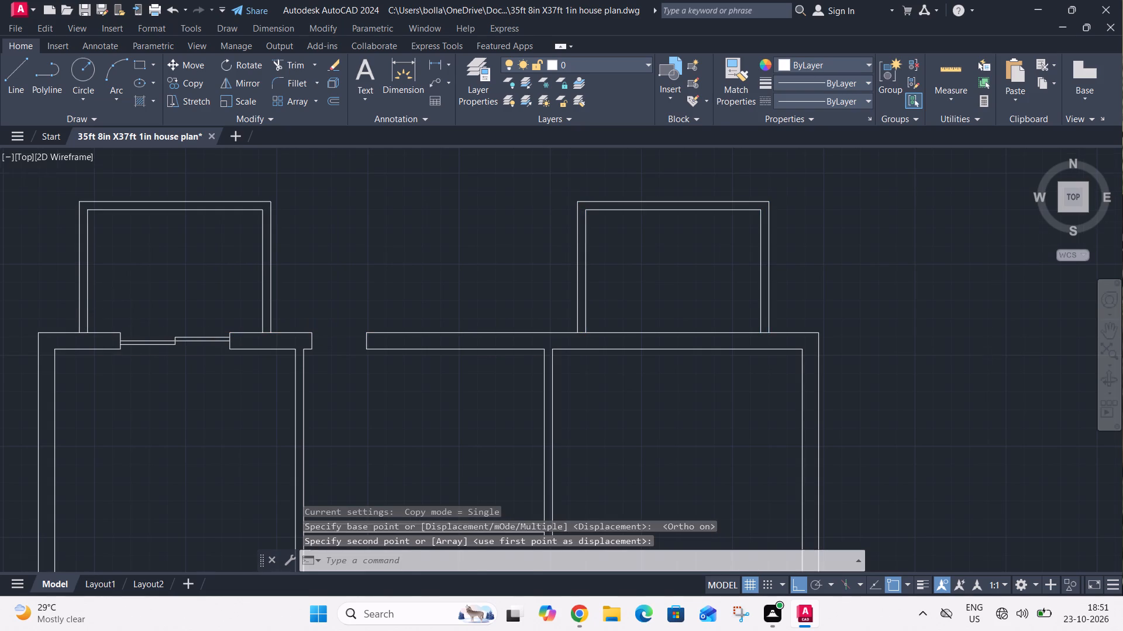
{"action": "scroll", "coordinate": [149, 273], "scroll_direction": "down", "scroll_amount": 1}
{"action": "scroll", "coordinate": [242, 222], "scroll_direction": "down", "scroll_amount": 2}
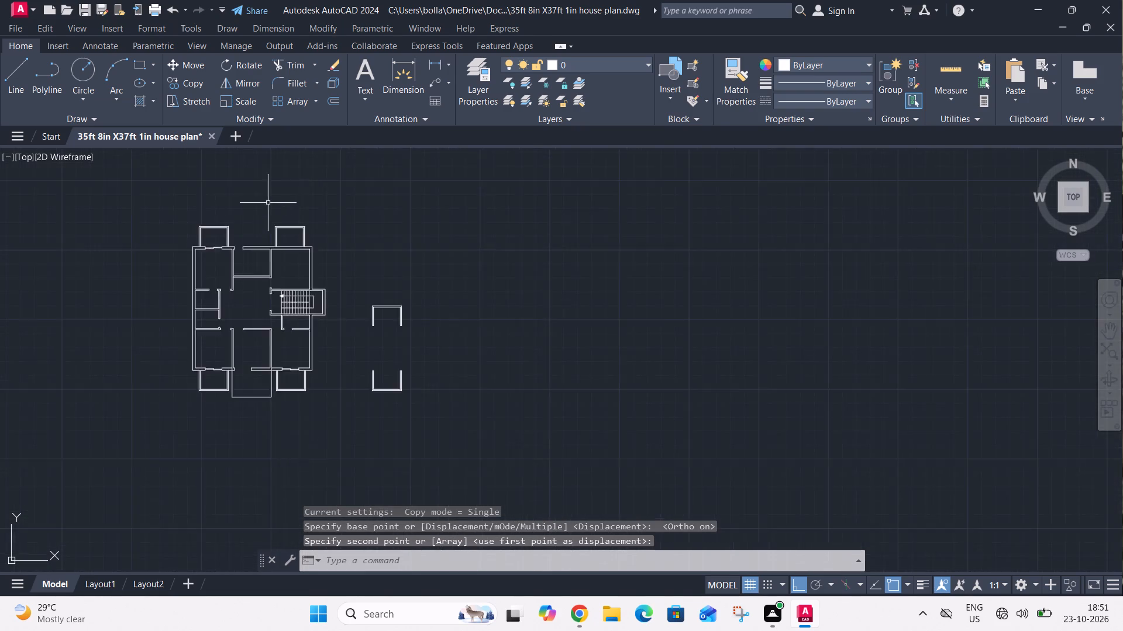
{"action": "scroll", "coordinate": [270, 202], "scroll_direction": "down", "scroll_amount": 2}
{"action": "left_click", "coordinate": [343, 230]}
{"action": "left_click", "coordinate": [308, 296]}
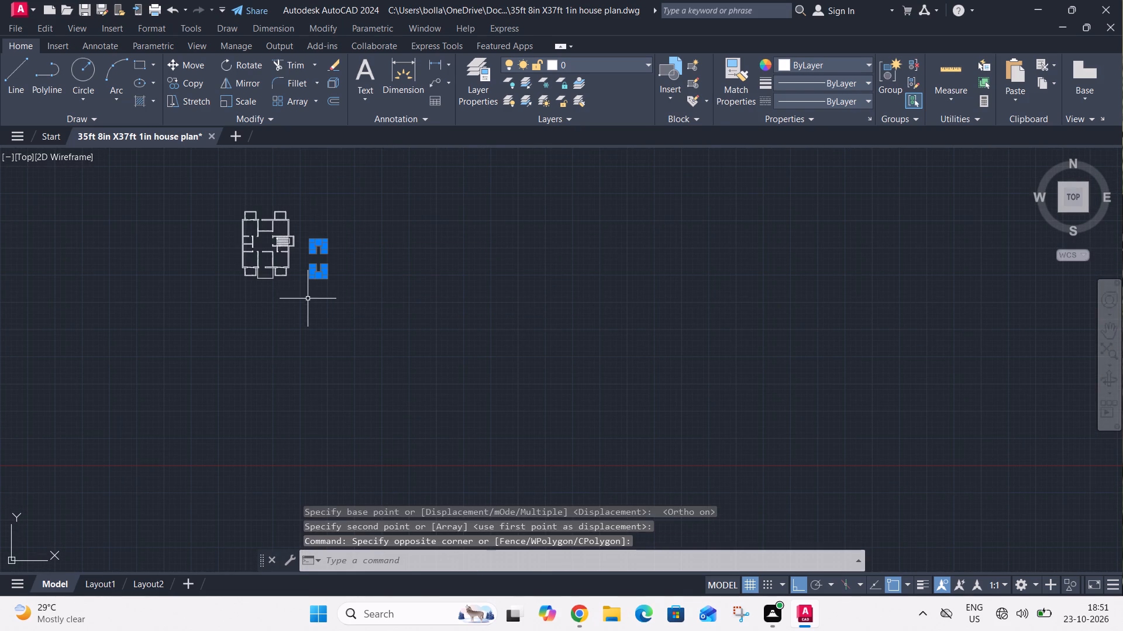
{"action": "key", "text": "Delete"}
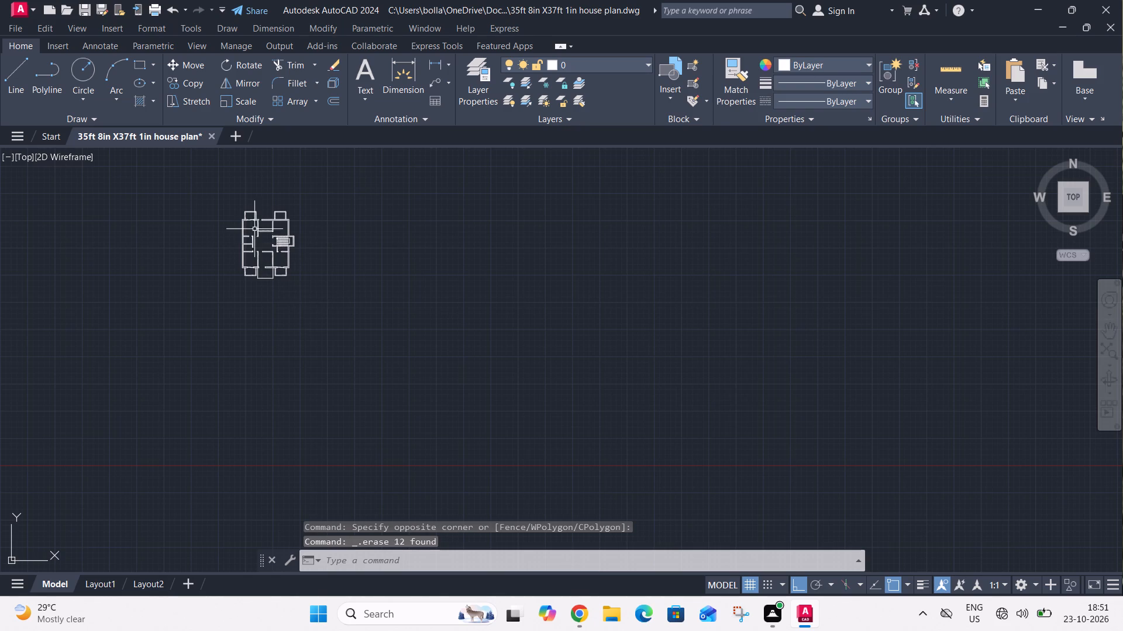
Draw a closed rectangle 9" wide and 4' high with lines in the empty space right of the plan.
{"action": "scroll", "coordinate": [251, 226], "scroll_direction": "up", "scroll_amount": 4}
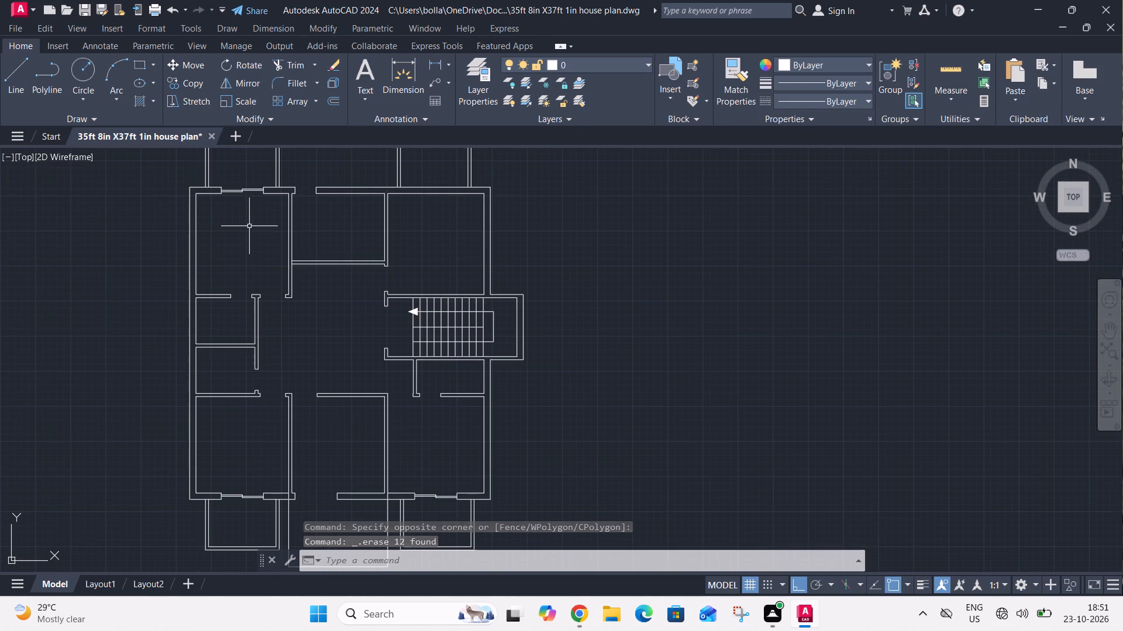
{"action": "type", "text": "l"}
{"action": "key", "text": "space"}
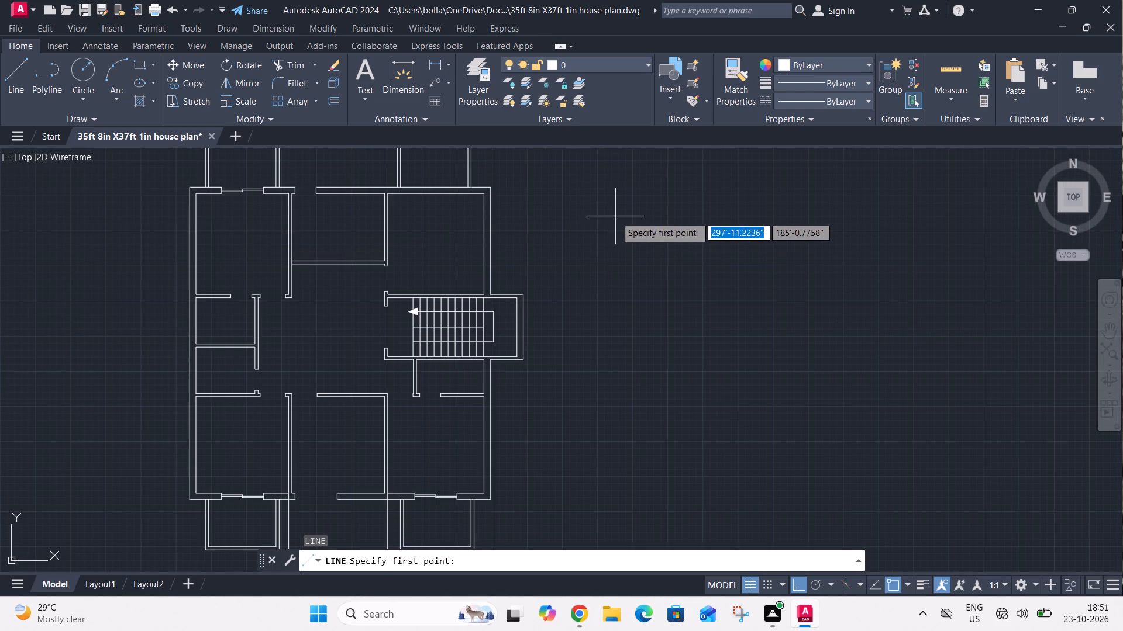
{"action": "left_click", "coordinate": [615, 215]}
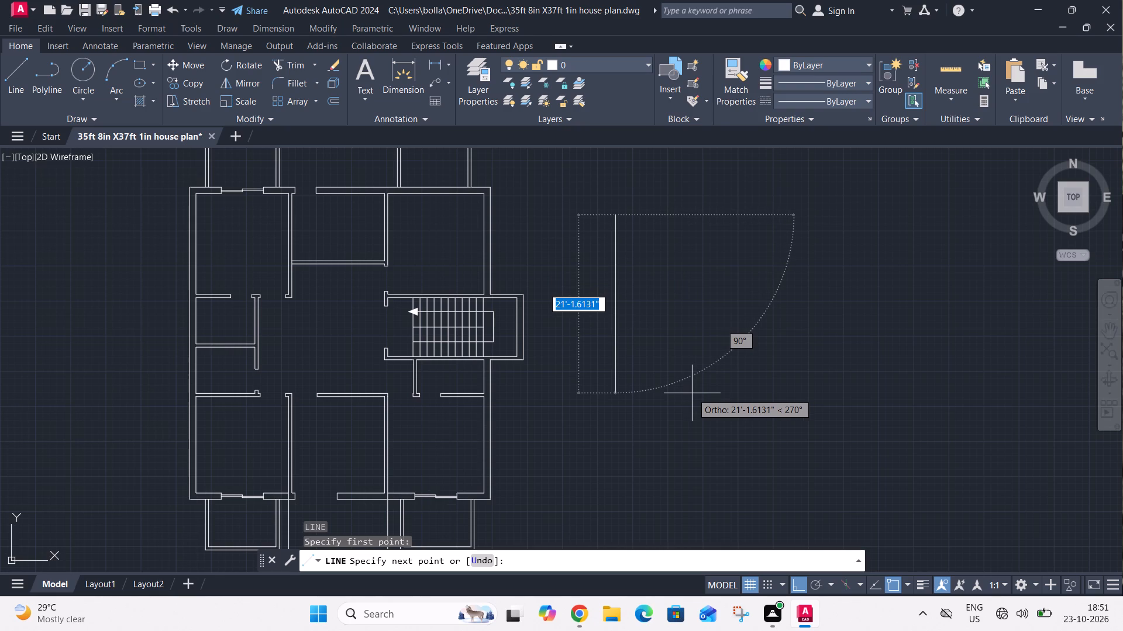
{"action": "type", "text": "4'"}
{"action": "key", "text": "Return"}
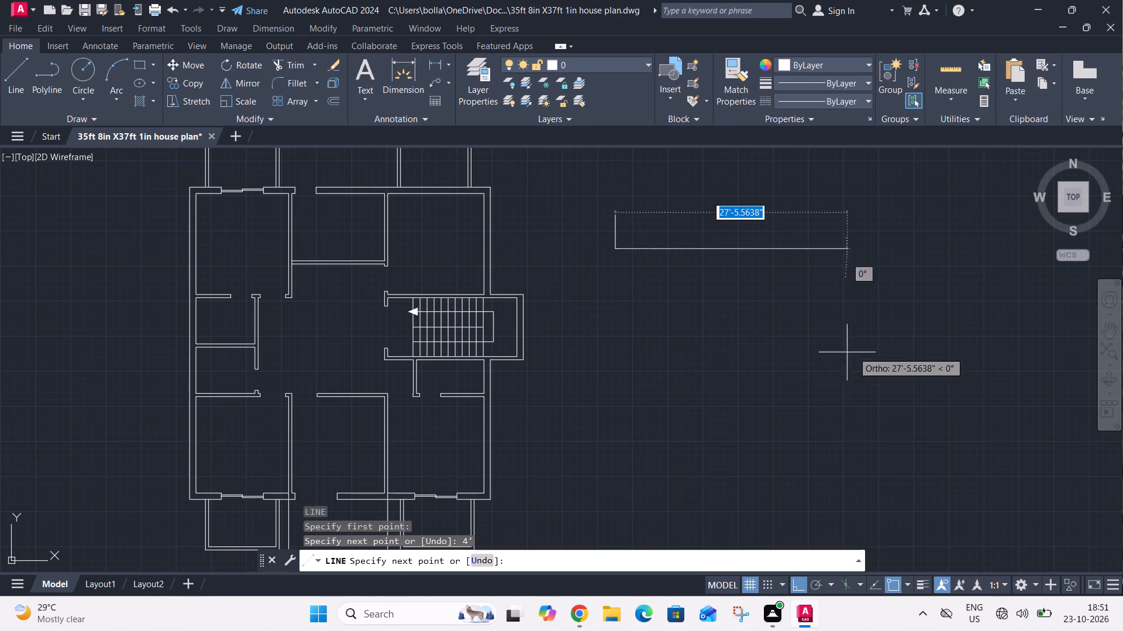
{"action": "type", "text": "9\""}
{"action": "key", "text": "Return"}
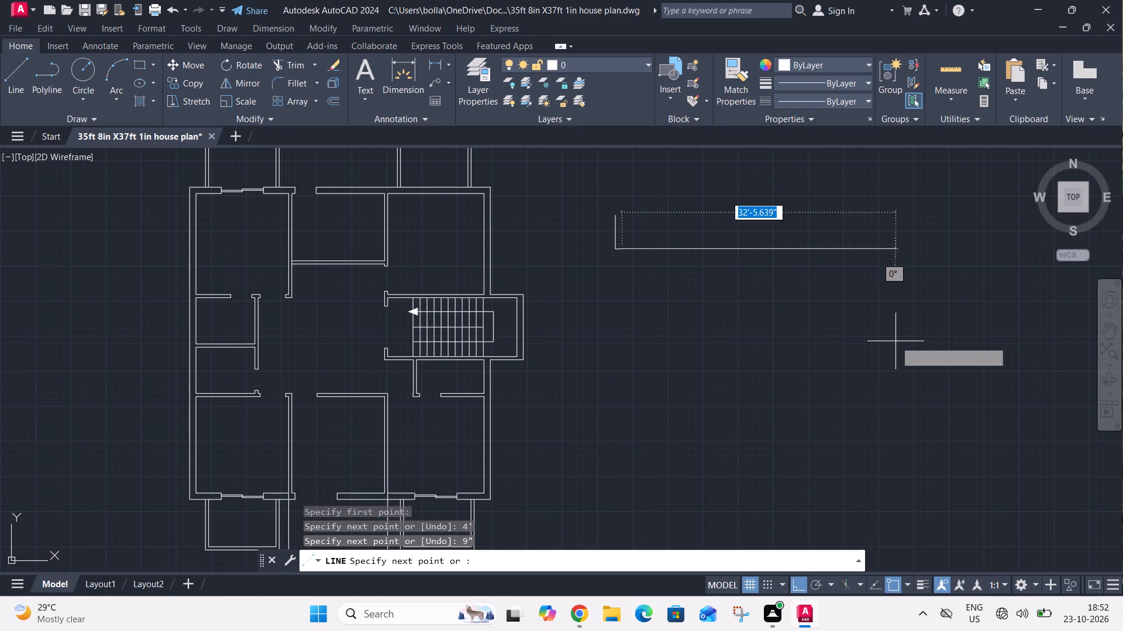
{"action": "type", "text": "4'"}
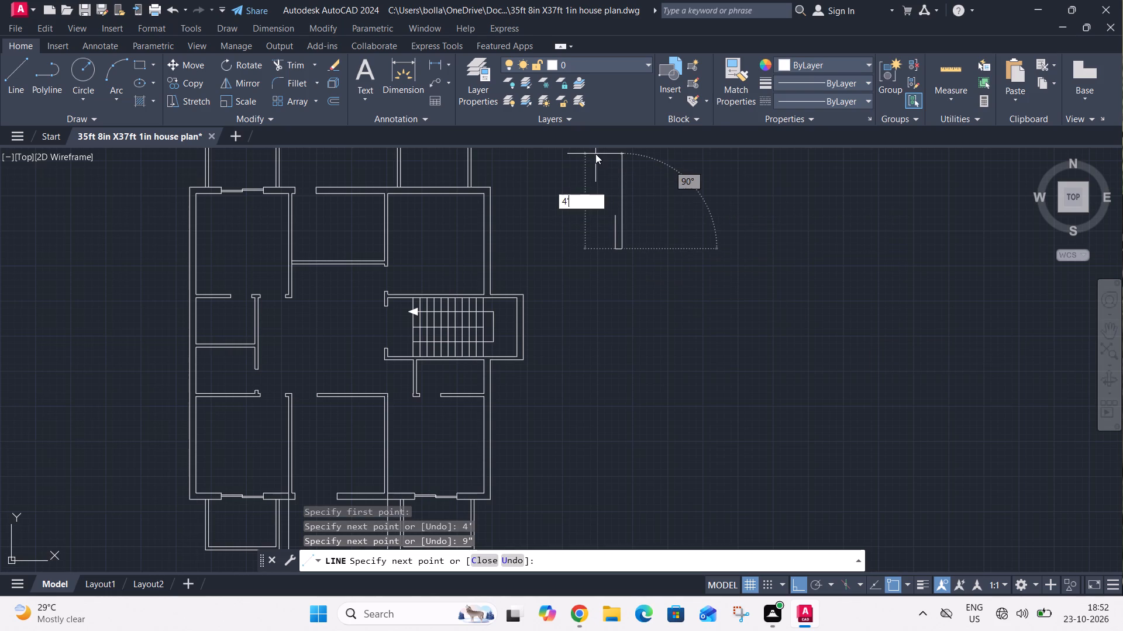
{"action": "key", "text": "Return"}
{"action": "scroll", "coordinate": [612, 202], "scroll_direction": "up", "scroll_amount": 4}
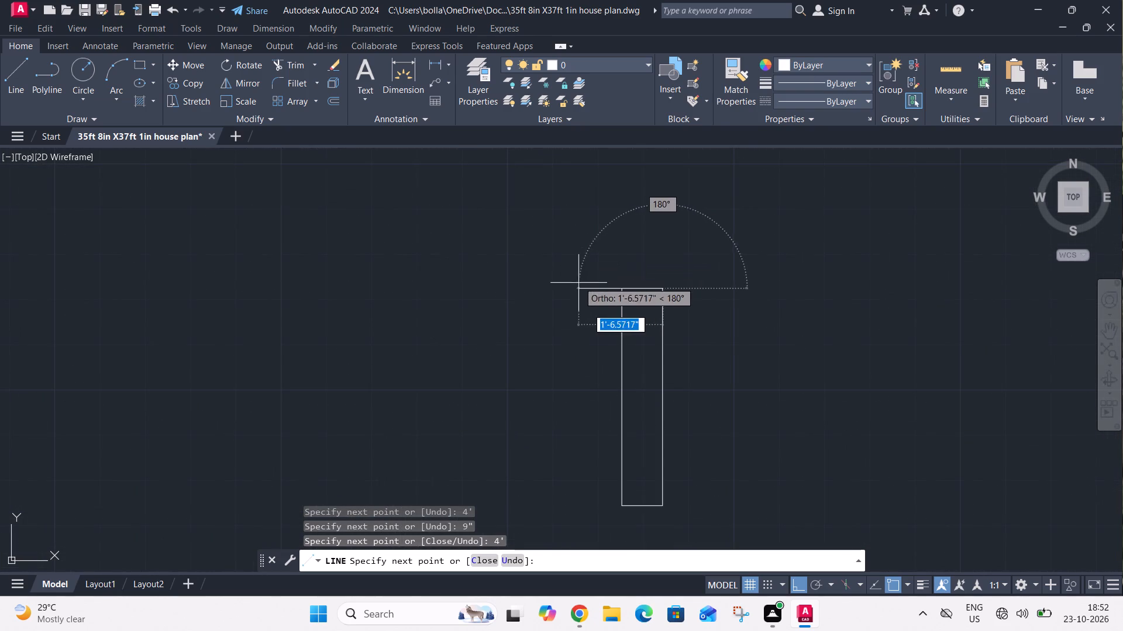
{"action": "type", "text": "c"}
{"action": "key", "text": "space"}
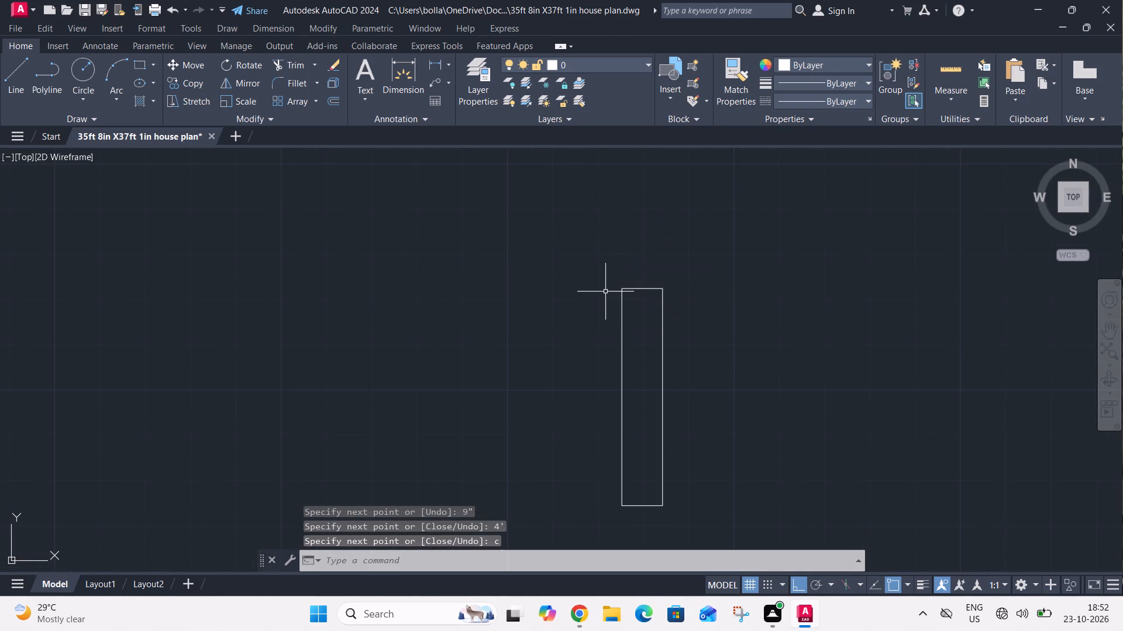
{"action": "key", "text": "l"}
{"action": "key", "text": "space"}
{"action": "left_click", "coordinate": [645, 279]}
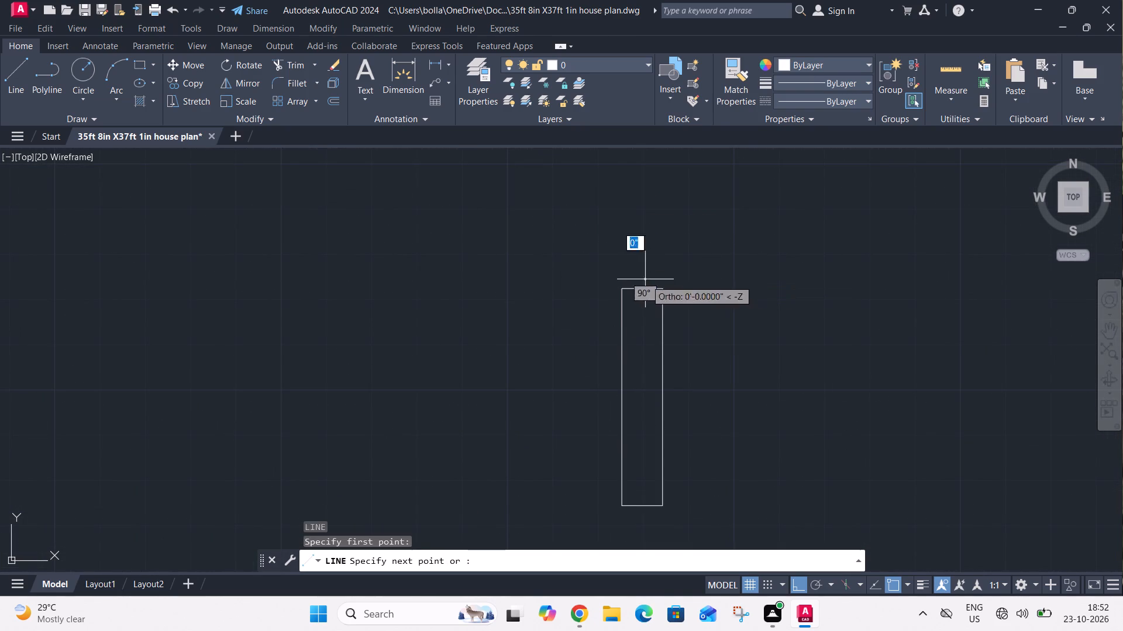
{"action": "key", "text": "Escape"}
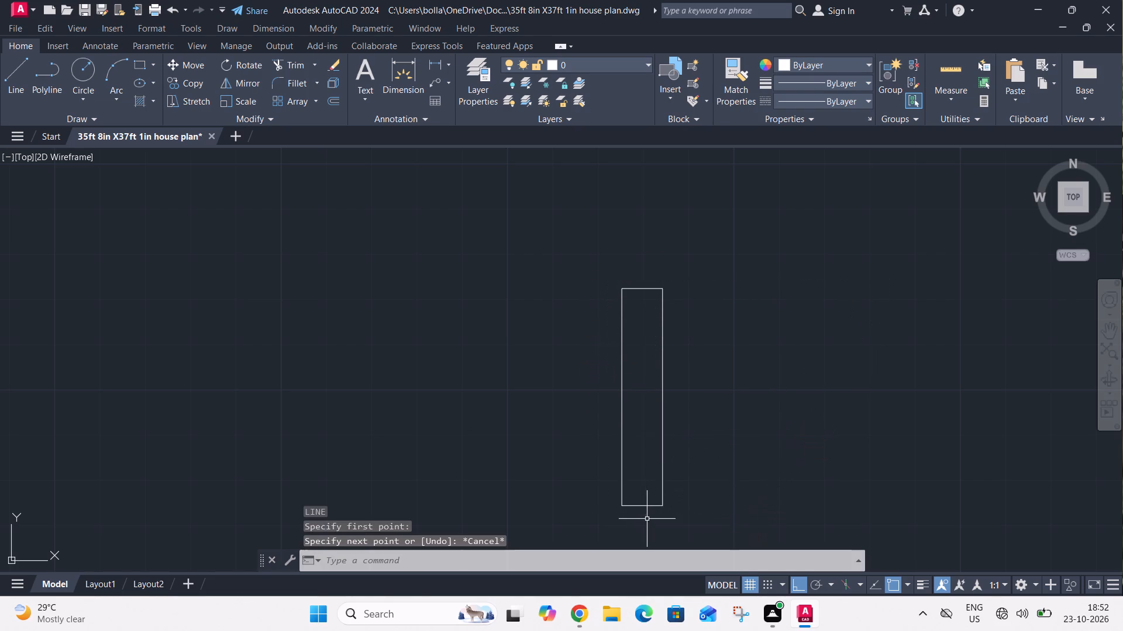
Draw a vertical centre line through the 9" × 4' rectangle from its top edge midpoint to its bottom edge.
{"action": "key", "text": "space"}
{"action": "left_click", "coordinate": [645, 290]}
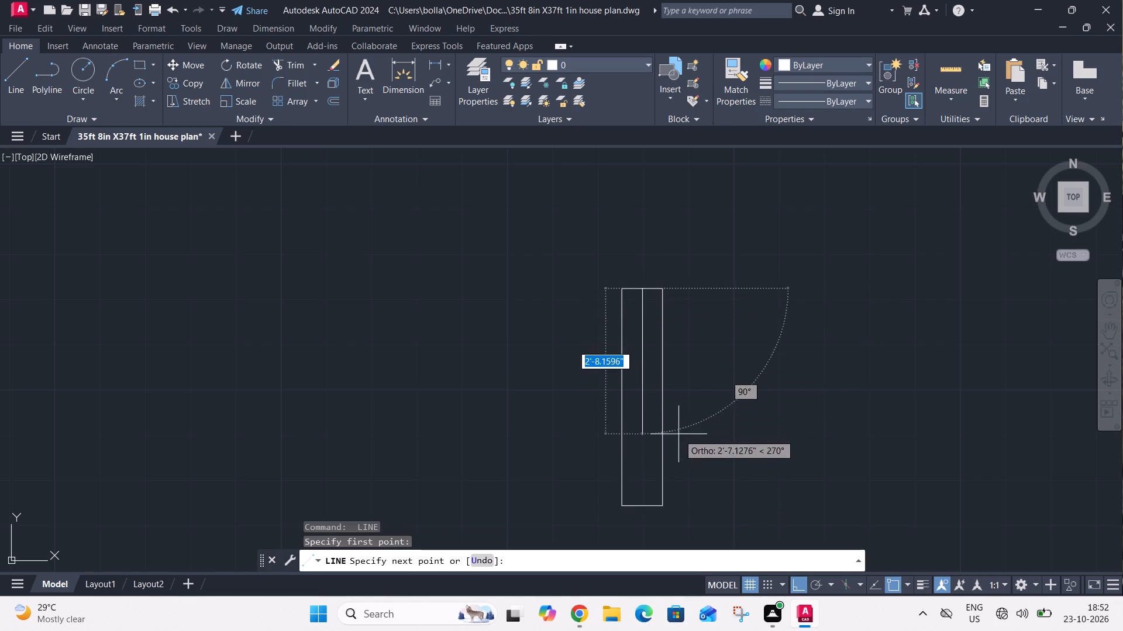
{"action": "left_click", "coordinate": [644, 510]}
{"action": "key", "text": "Escape"}
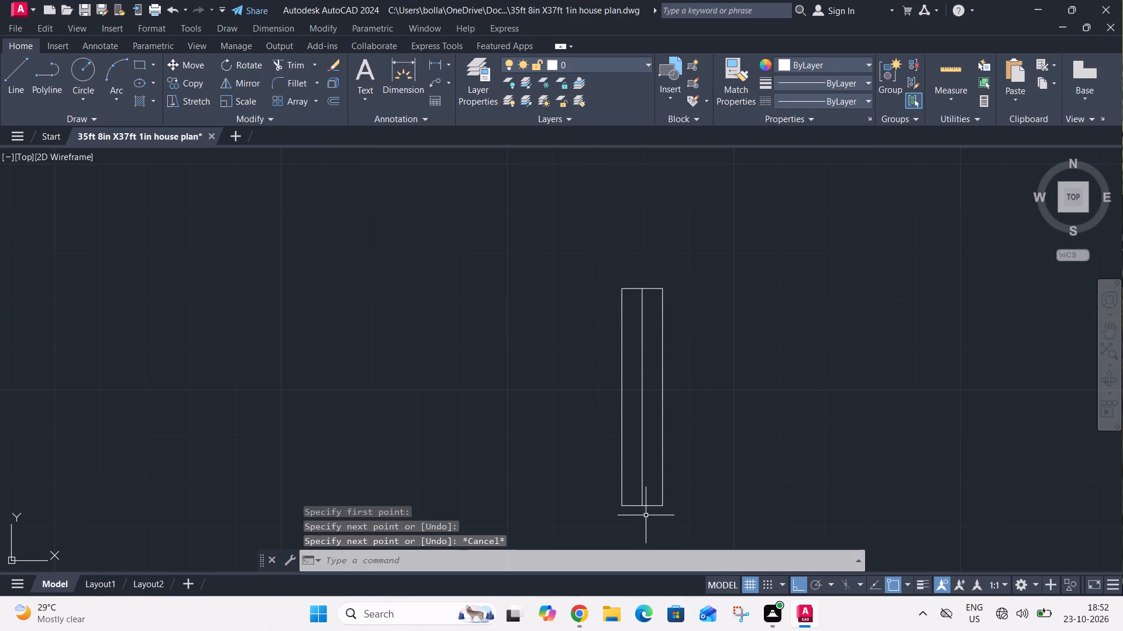
Offset the rectangle's vertical centre line by 1" to both sides.
{"action": "type", "text": "o 1\""}
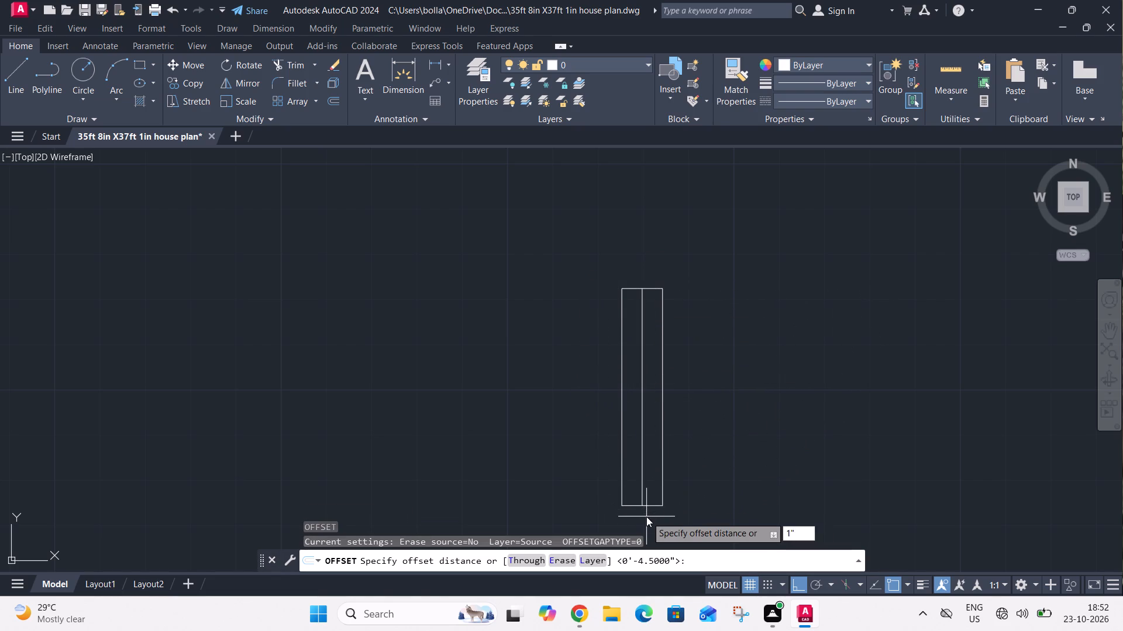
{"action": "key", "text": "Return"}
{"action": "left_click", "coordinate": [640, 466]}
{"action": "left_click", "coordinate": [629, 473]}
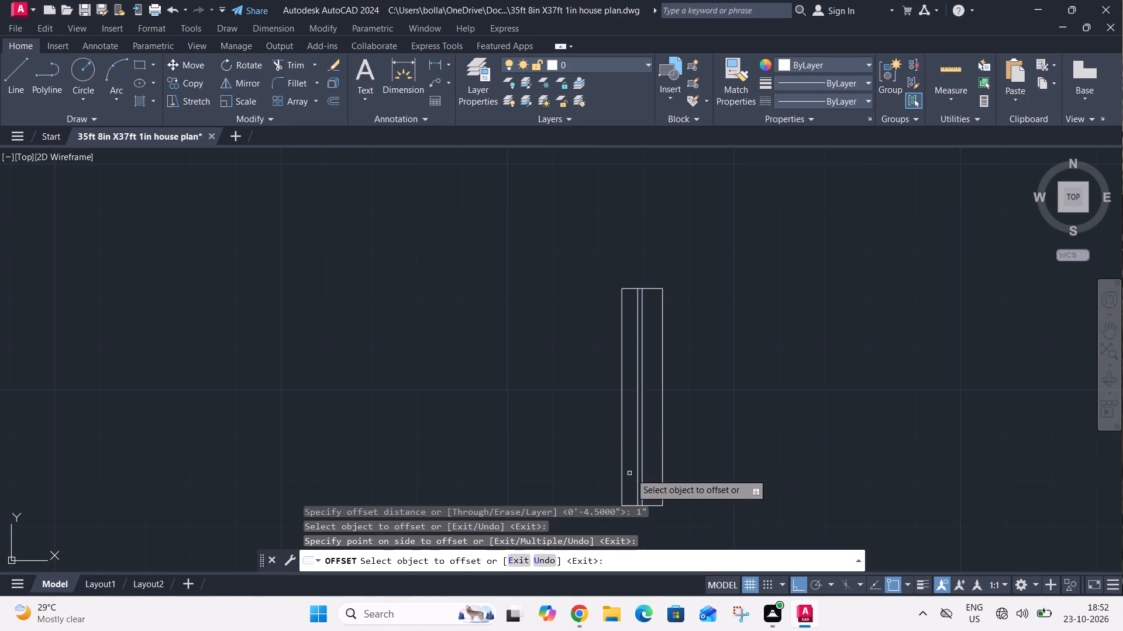
{"action": "left_click", "coordinate": [644, 472]}
{"action": "left_click", "coordinate": [658, 473]}
{"action": "key", "text": "Escape"}
Delete the original centre line between the two offset lines in the rectangle.
{"action": "left_click", "coordinate": [643, 475]}
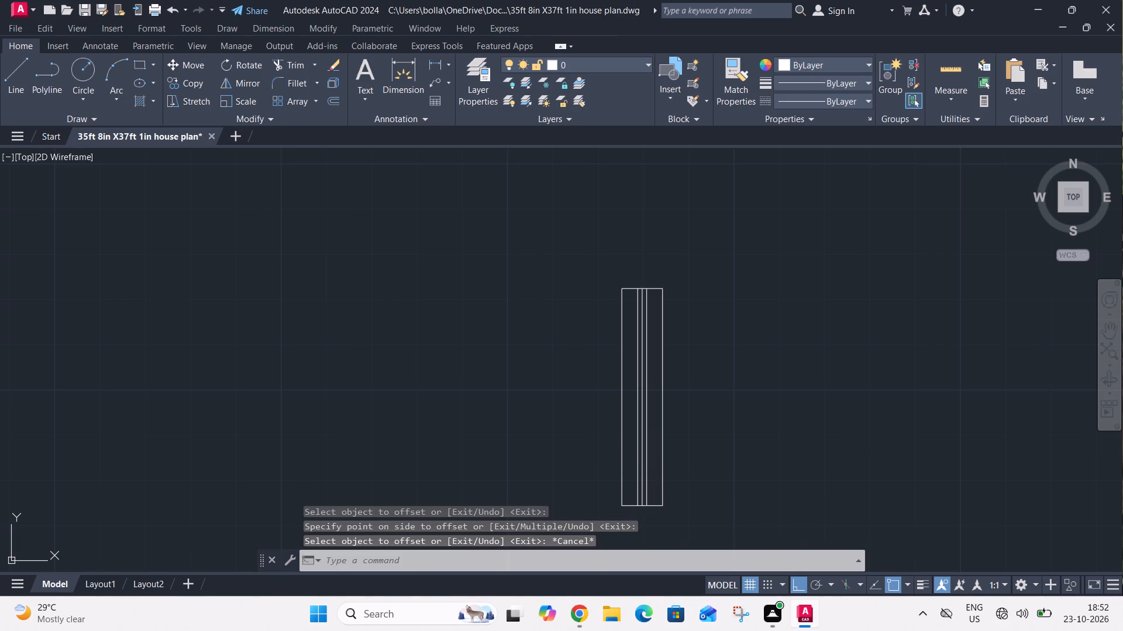
{"action": "key", "text": "Delete"}
Rotate the finished window symbol 90° clockwise so that it lies horizontally beside the plan.
{"action": "scroll", "coordinate": [596, 413], "scroll_direction": "down", "scroll_amount": 2}
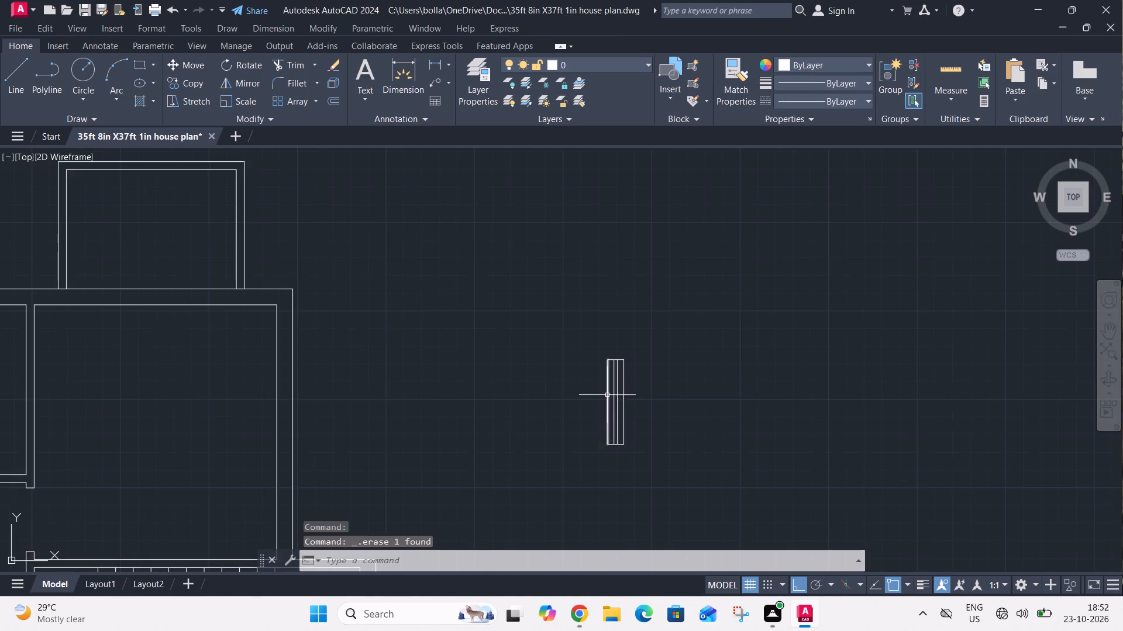
{"action": "scroll", "coordinate": [610, 394], "scroll_direction": "down", "scroll_amount": 2}
{"action": "left_click_drag", "start_coordinate": [653, 331], "coordinate": [654, 345]}
{"action": "left_click", "coordinate": [583, 483]}
{"action": "type", "text": "ro"}
{"action": "key", "text": "space"}
{"action": "left_click", "coordinate": [581, 409]}
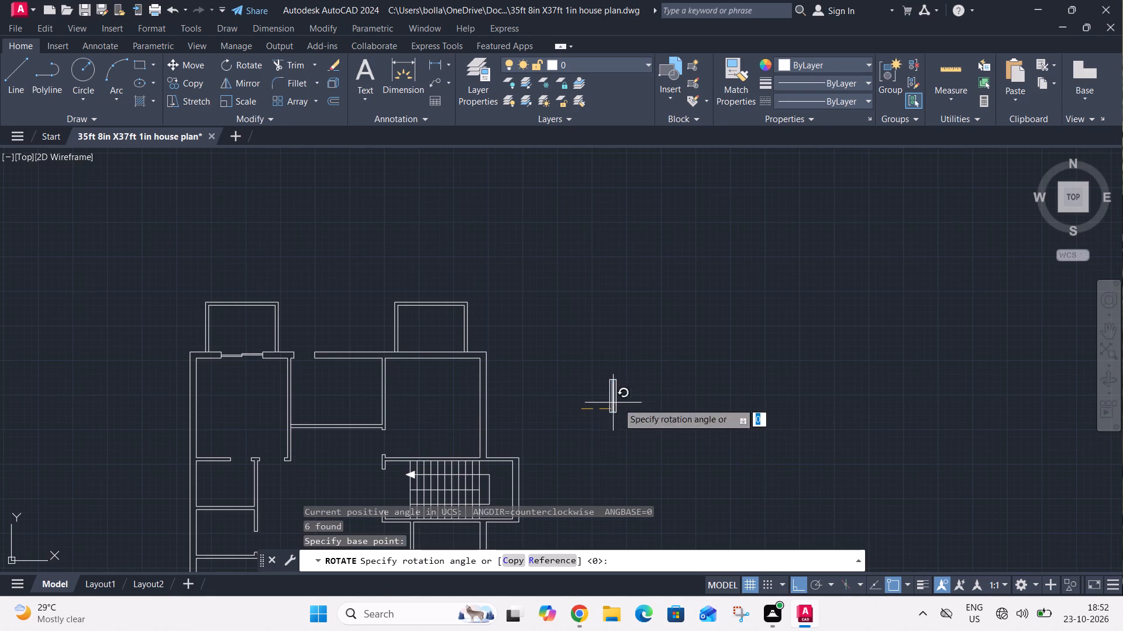
{"action": "left_click", "coordinate": [616, 467]}
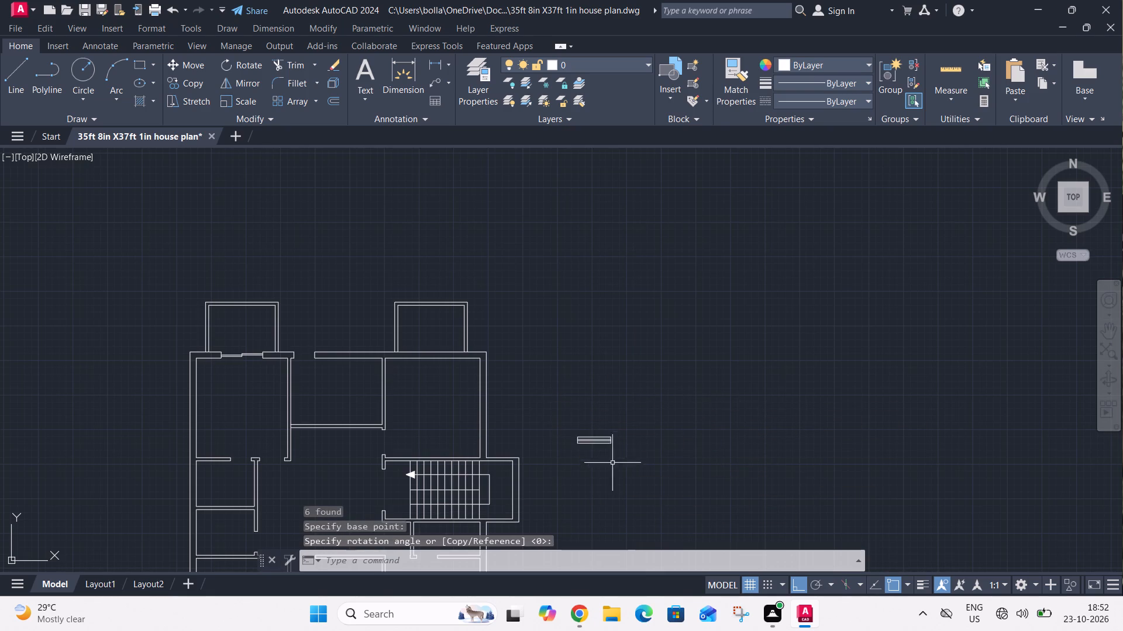
Copy the horizontal window symbol from its bottom edge midpoint into the outer top wall of the top-right room.
{"action": "left_click", "coordinate": [568, 422]}
{"action": "left_click", "coordinate": [711, 471]}
{"action": "type", "text": "co"}
{"action": "key", "text": "space"}
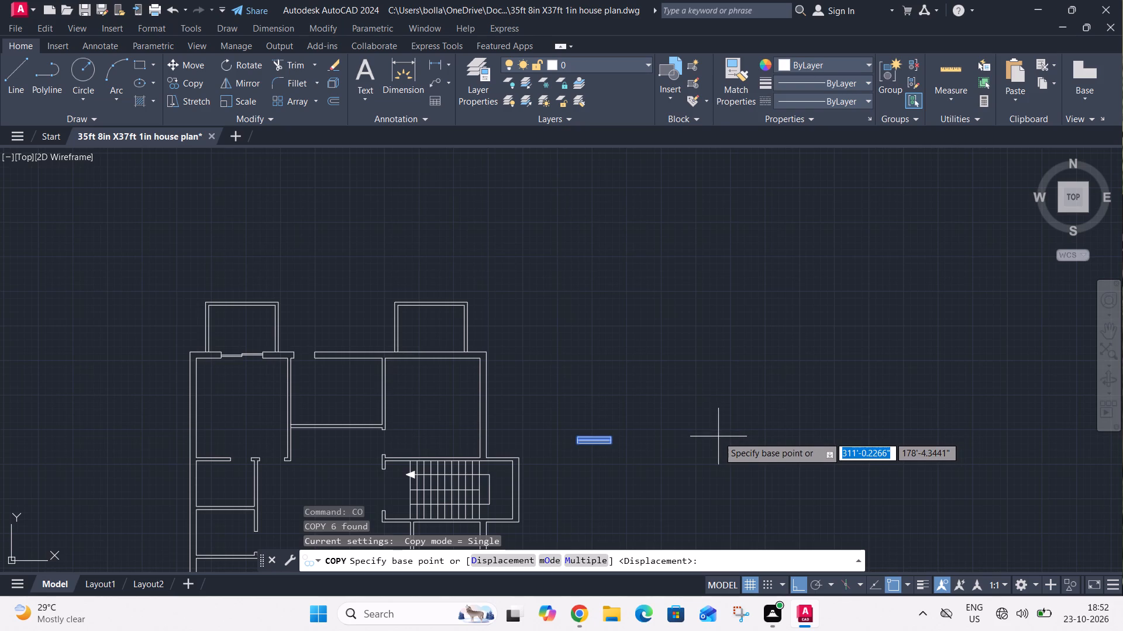
{"action": "left_click", "coordinate": [597, 446]}
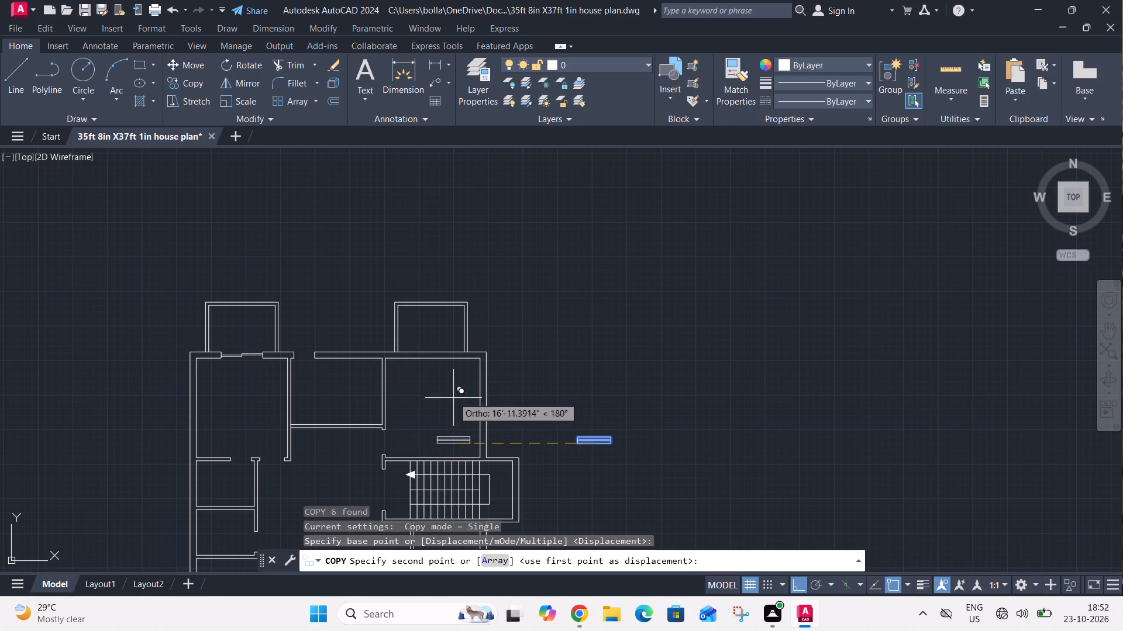
{"action": "left_click", "coordinate": [430, 356]}
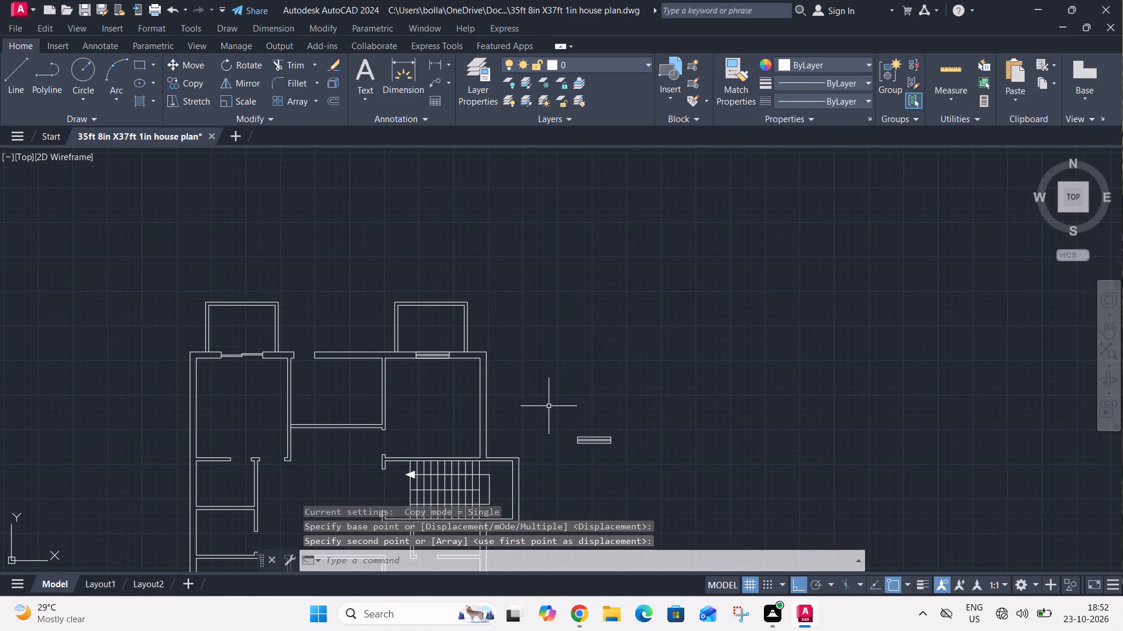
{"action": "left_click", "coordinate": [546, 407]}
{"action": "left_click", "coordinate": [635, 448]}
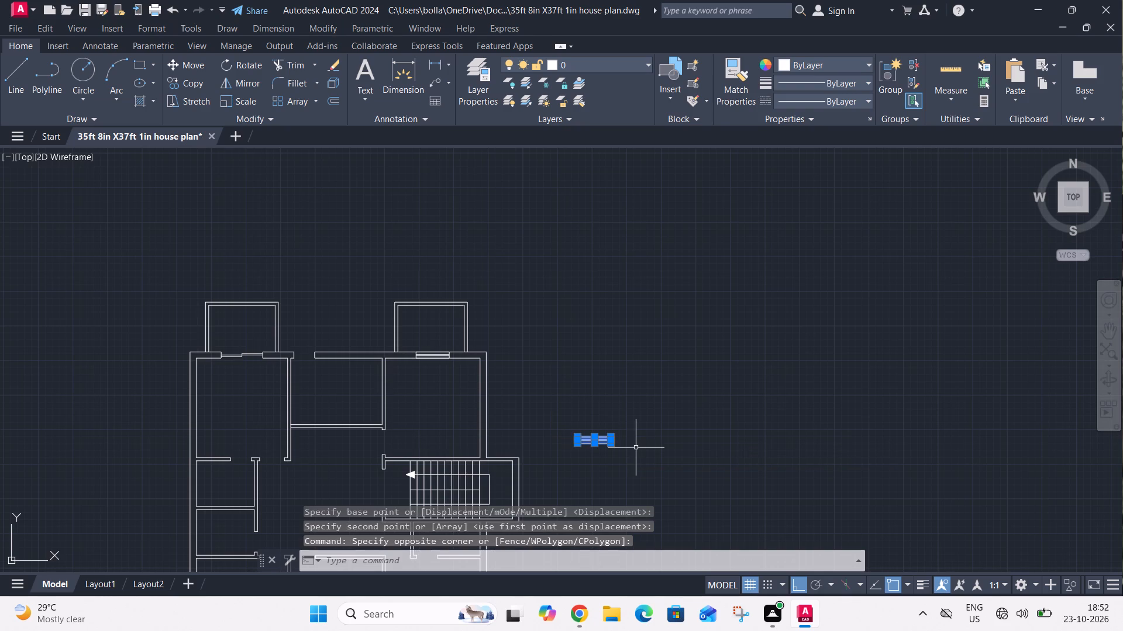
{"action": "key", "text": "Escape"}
Stretch the left end of the spare horizontal window symbol beside the plan inward by 1' to shorten it.
{"action": "type", "text": "s"}
{"action": "key", "text": "space"}
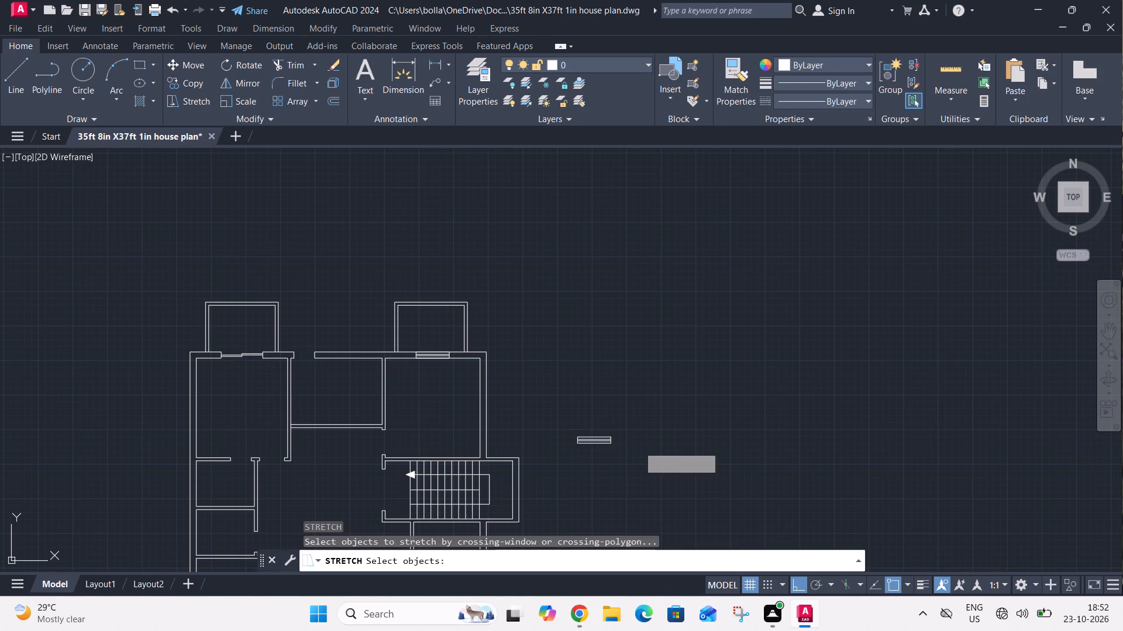
{"action": "left_click", "coordinate": [573, 418]}
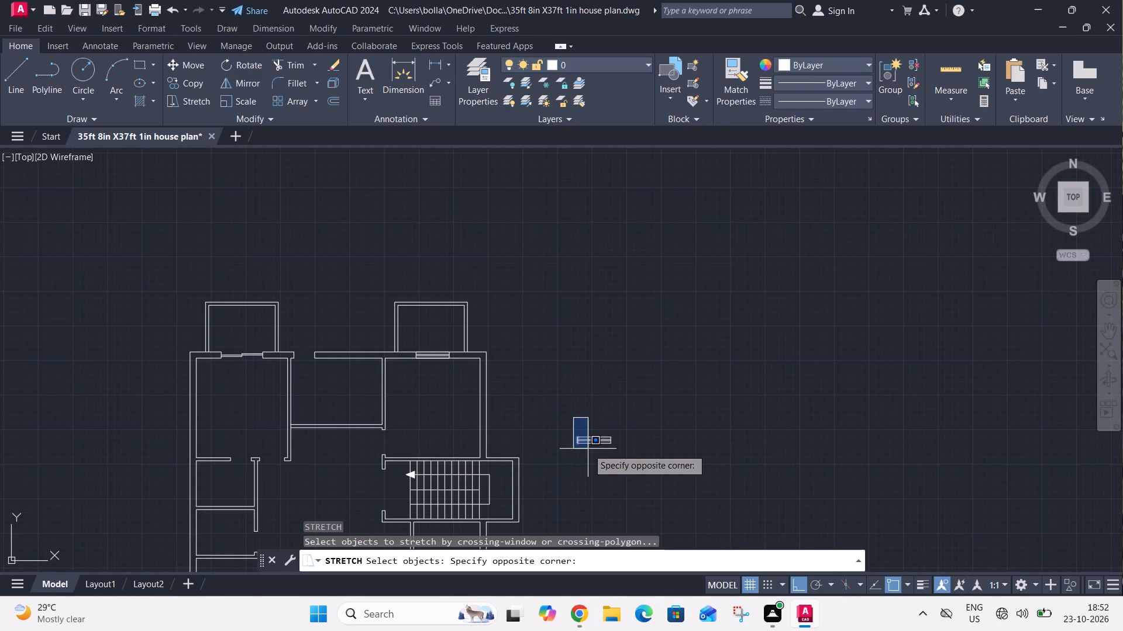
{"action": "left_click", "coordinate": [566, 433]}
{"action": "left_click", "coordinate": [592, 426]}
{"action": "left_click", "coordinate": [571, 460]}
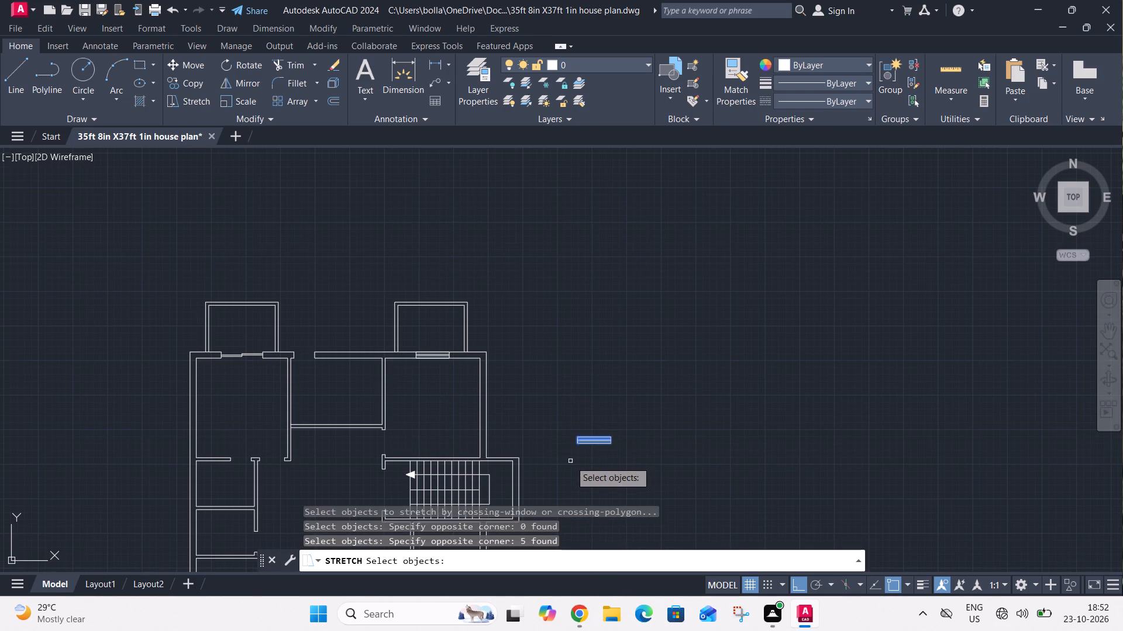
{"action": "key", "text": "space"}
{"action": "scroll", "coordinate": [580, 437], "scroll_direction": "up", "scroll_amount": 4}
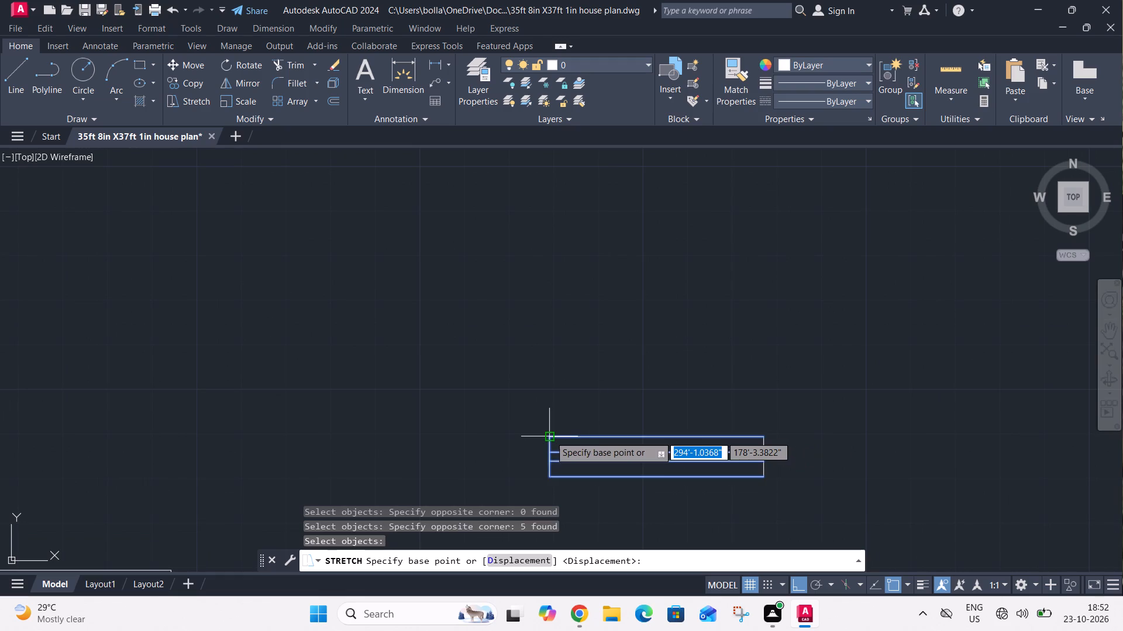
{"action": "left_click", "coordinate": [550, 435]}
{"action": "type", "text": "1'"}
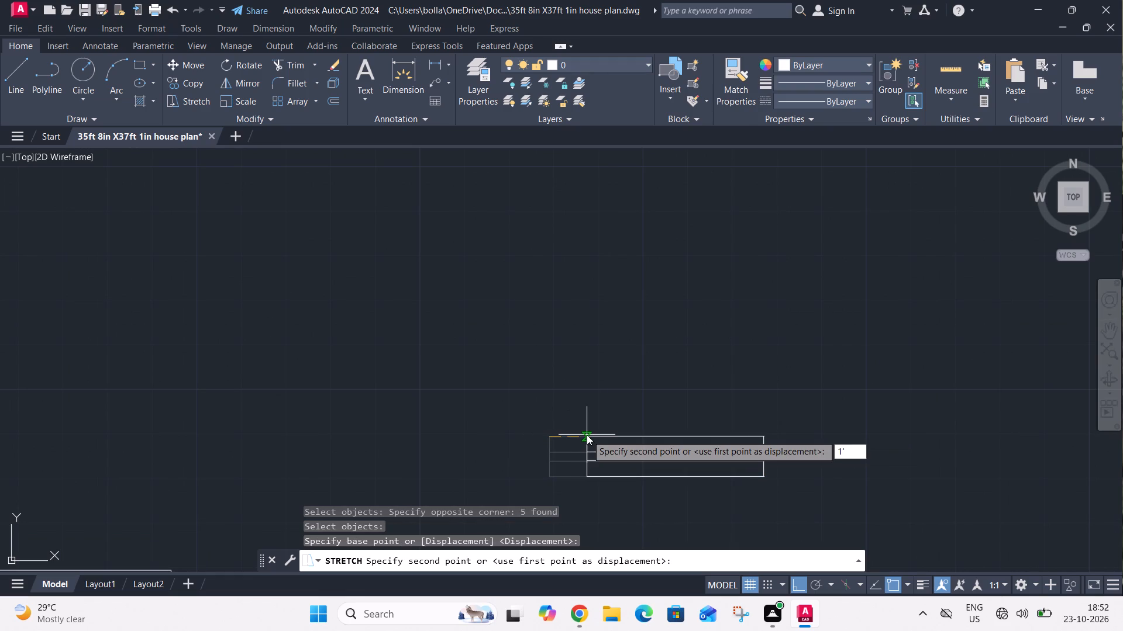
{"action": "key", "text": "Return"}
{"action": "scroll", "coordinate": [707, 442], "scroll_direction": "down", "scroll_amount": 4}
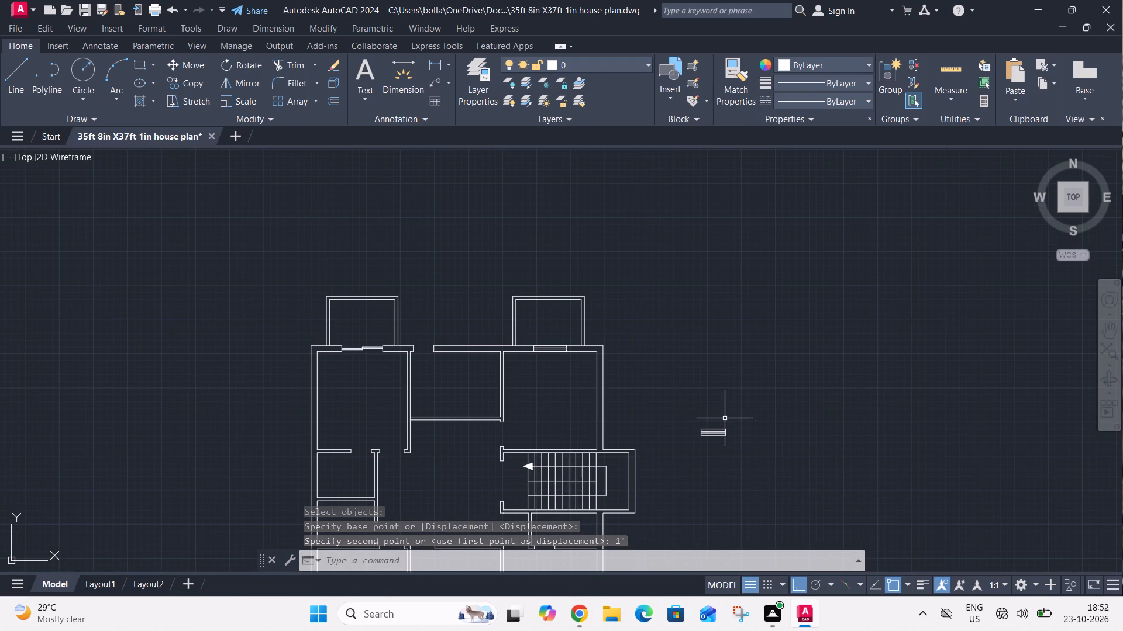
Copy the shortened window symbol from its bottom edge midpoint into the outer top wall of the top middle room.
{"action": "left_click", "coordinate": [667, 405]}
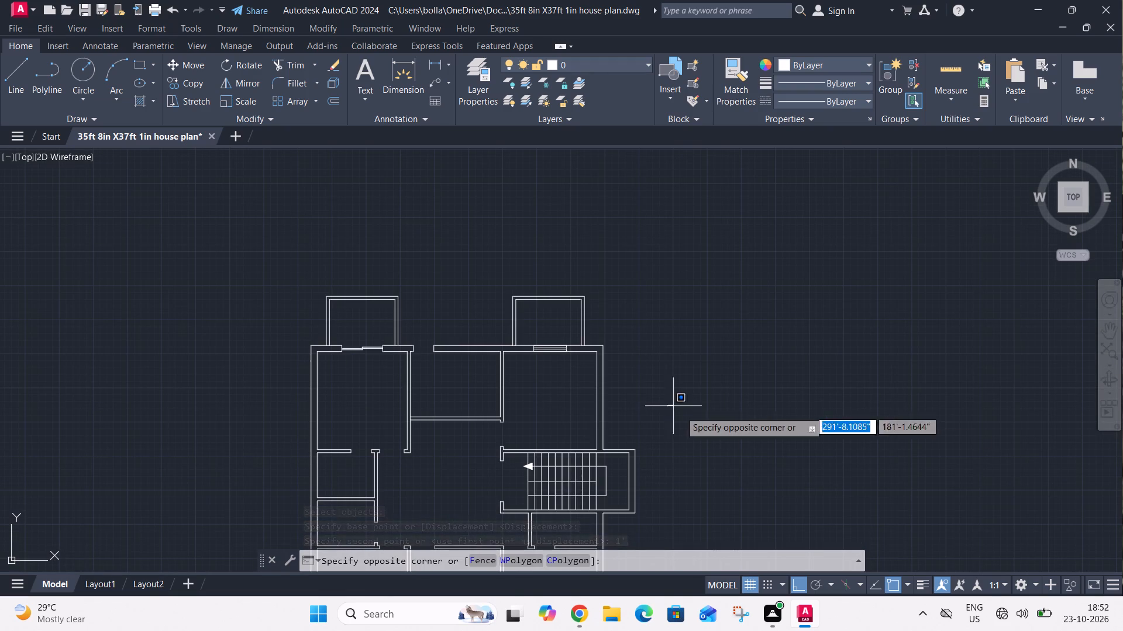
{"action": "left_click", "coordinate": [762, 445]}
{"action": "key", "text": "c"}
{"action": "key", "text": "o"}
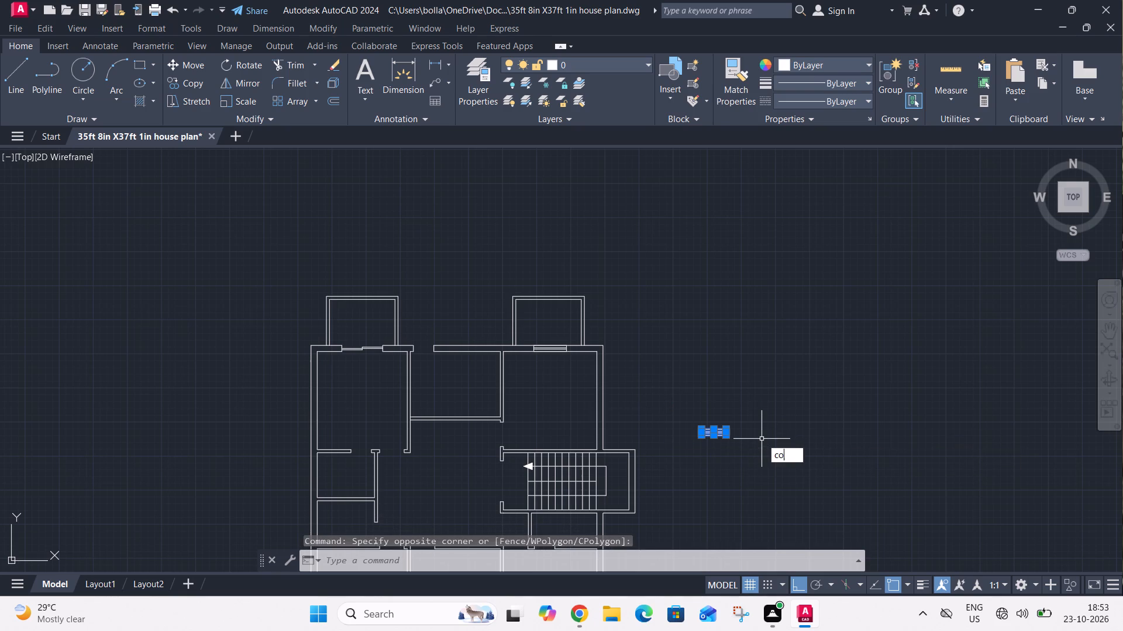
{"action": "key", "text": "space"}
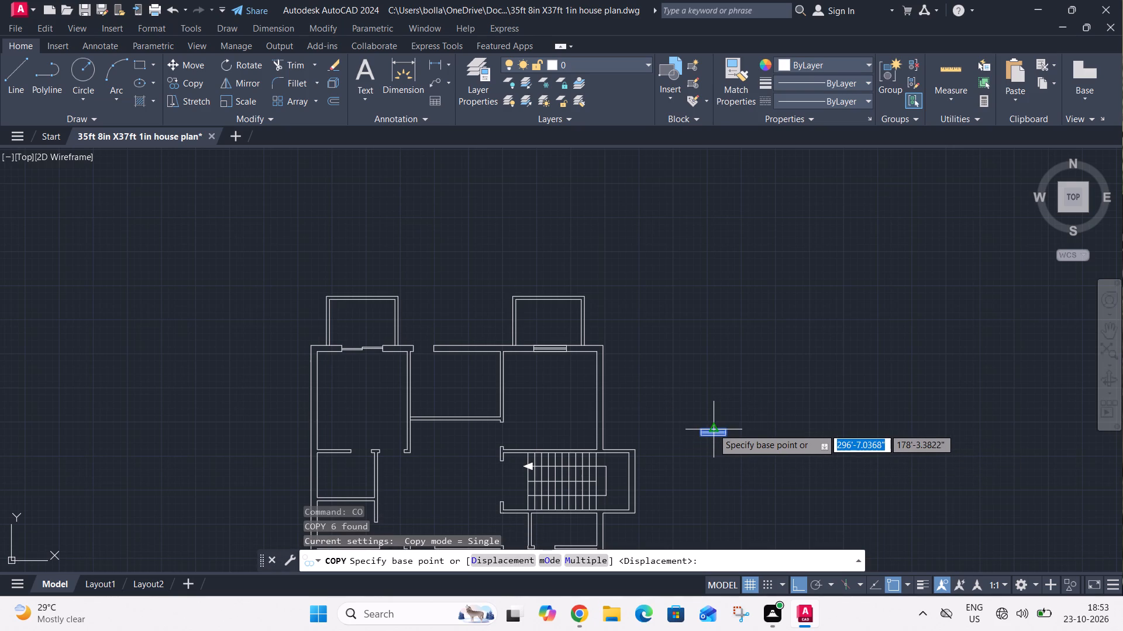
{"action": "left_click", "coordinate": [713, 436]}
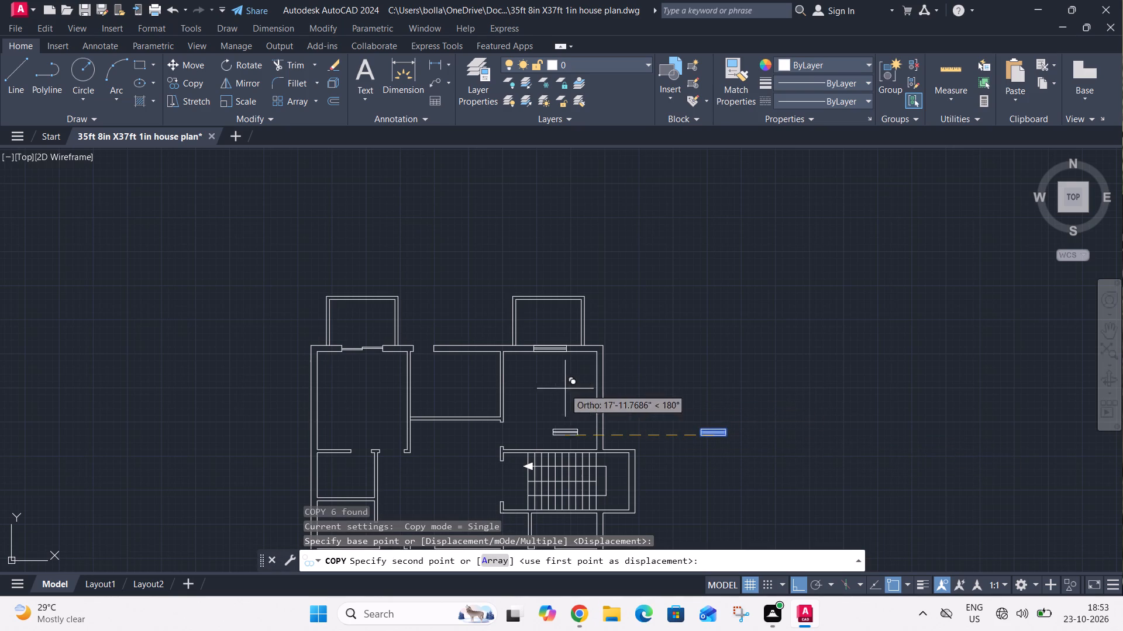
{"action": "left_click", "coordinate": [466, 348]}
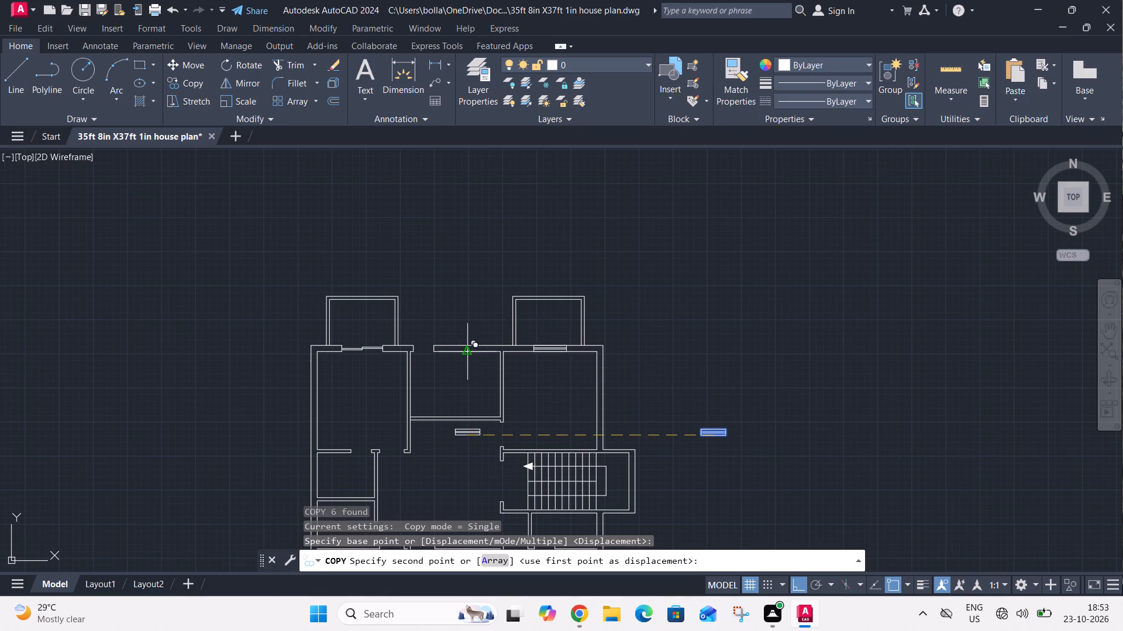
Copy the shortened window symbol from its top edge midpoint into the outer bottom wall of the bottom middle room.
{"action": "left_click", "coordinate": [694, 403]}
{"action": "left_click", "coordinate": [782, 466]}
{"action": "key", "text": "c"}
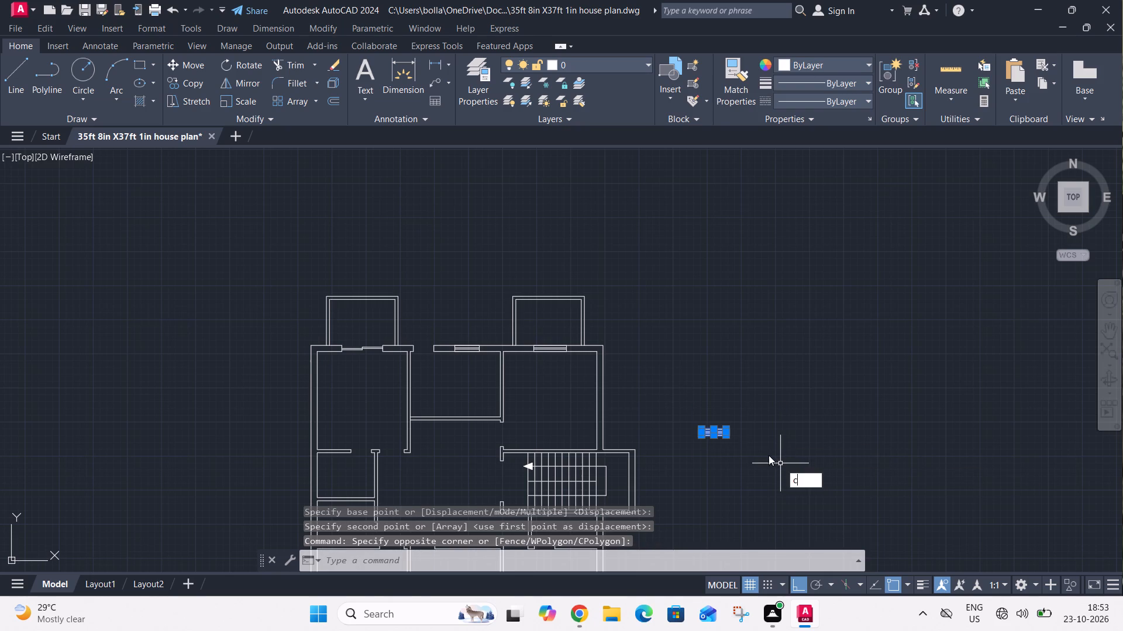
{"action": "key", "text": "o"}
{"action": "key", "text": "space"}
{"action": "left_click", "coordinate": [714, 428]}
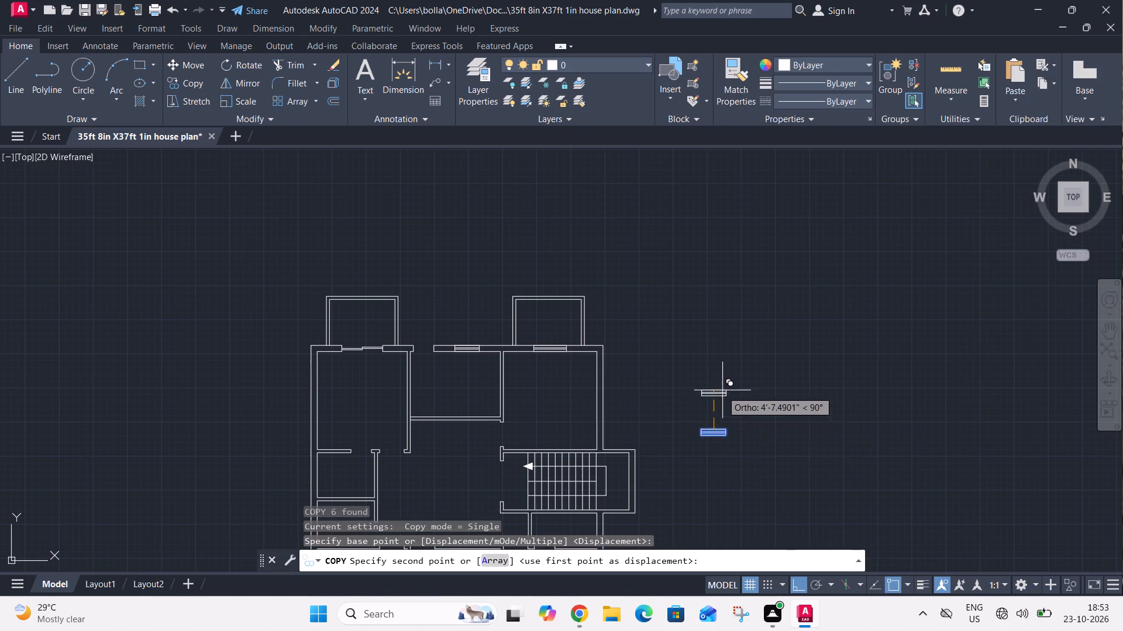
{"action": "scroll", "coordinate": [724, 389], "scroll_direction": "down", "scroll_amount": 4}
{"action": "scroll", "coordinate": [687, 427], "scroll_direction": "up", "scroll_amount": 5}
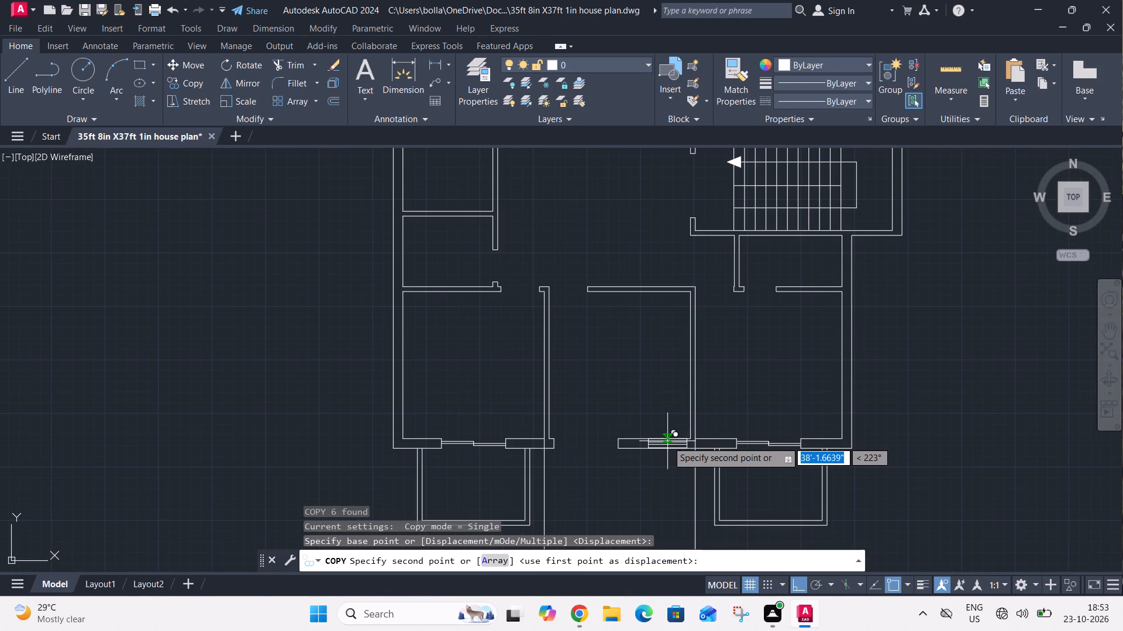
{"action": "left_click", "coordinate": [657, 438]}
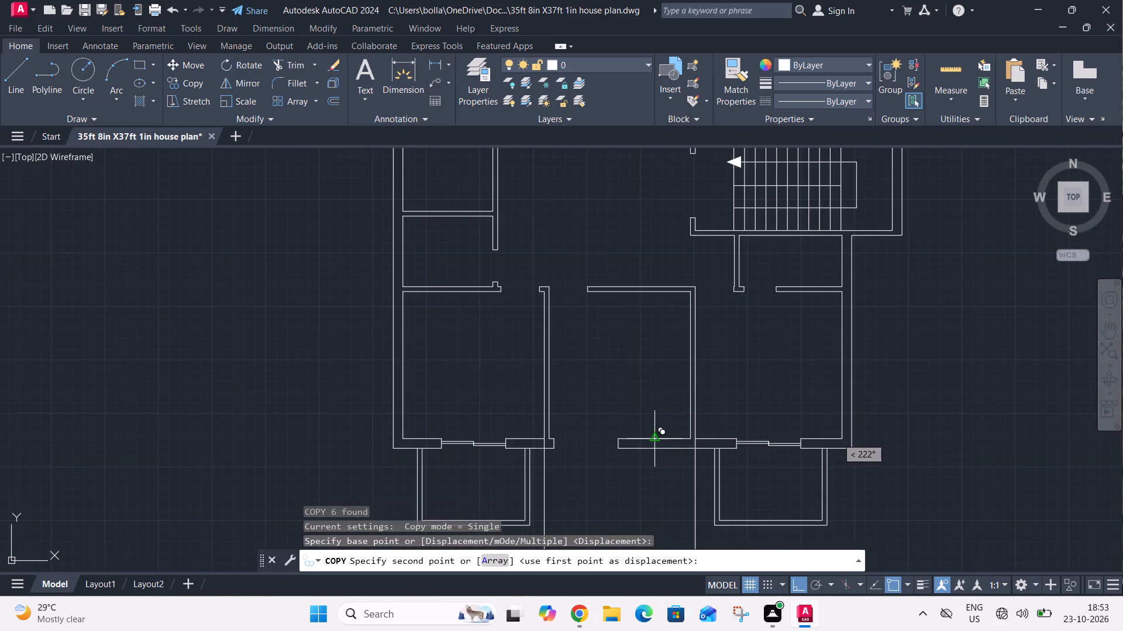
{"action": "scroll", "coordinate": [657, 439], "scroll_direction": "down", "scroll_amount": 2}
{"action": "middle_click_drag", "start_coordinate": [787, 396], "coordinate": [694, 464]}
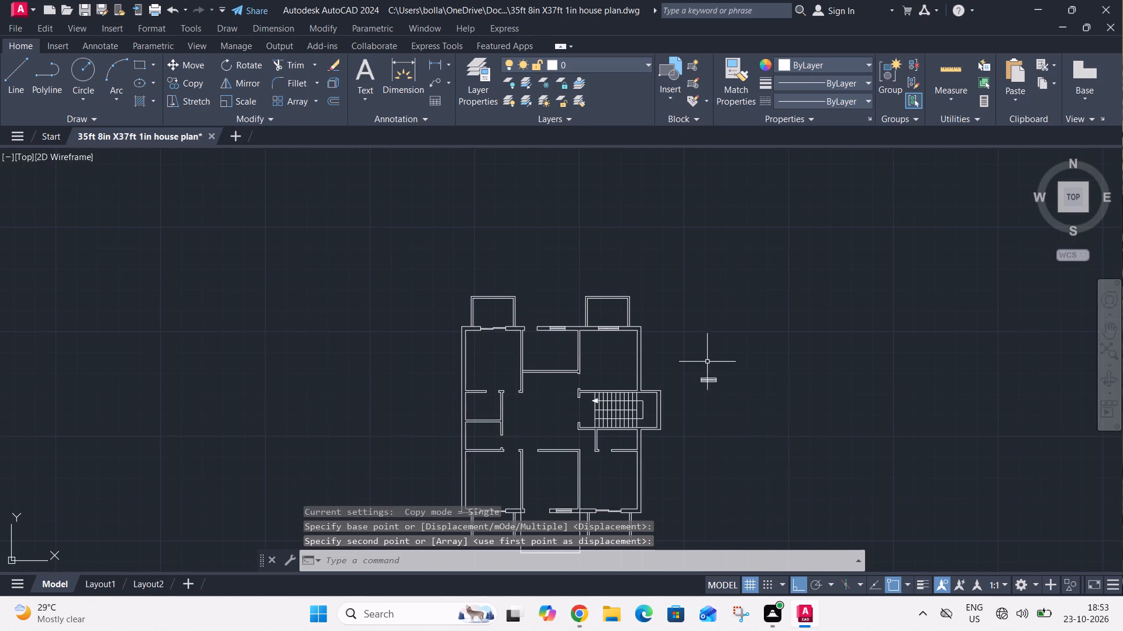
Rotate the spare window symbol 90° clockwise about its lower right corner so that it stands vertically.
{"action": "left_click_drag", "start_coordinate": [694, 362], "coordinate": [695, 371]}
{"action": "left_click", "coordinate": [764, 422]}
{"action": "key", "text": "r"}
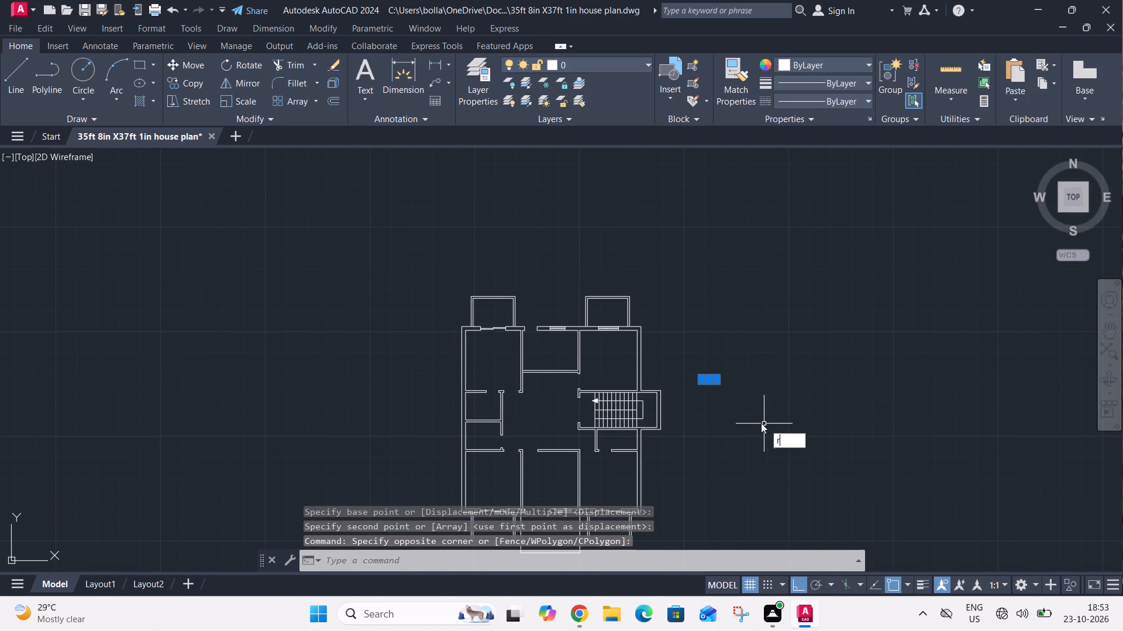
{"action": "key", "text": "o"}
{"action": "key", "text": "space"}
{"action": "left_click", "coordinate": [720, 384]}
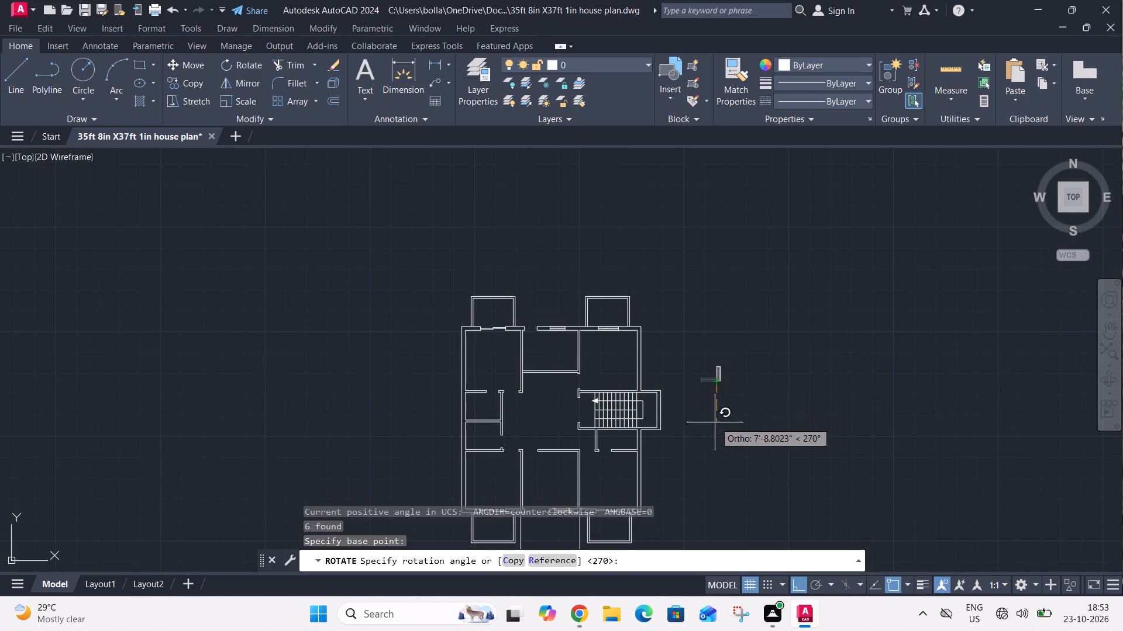
{"action": "left_click", "coordinate": [714, 424]}
Copy the vertical window symbol, in multiple mode, into the outer right walls of the top-right and bottom-right rooms.
{"action": "left_click_drag", "start_coordinate": [696, 339], "coordinate": [707, 355]}
{"action": "left_click", "coordinate": [745, 423]}
{"action": "type", "text": "co"}
{"action": "key", "text": "space"}
{"action": "scroll", "coordinate": [719, 373], "scroll_direction": "up", "scroll_amount": 2}
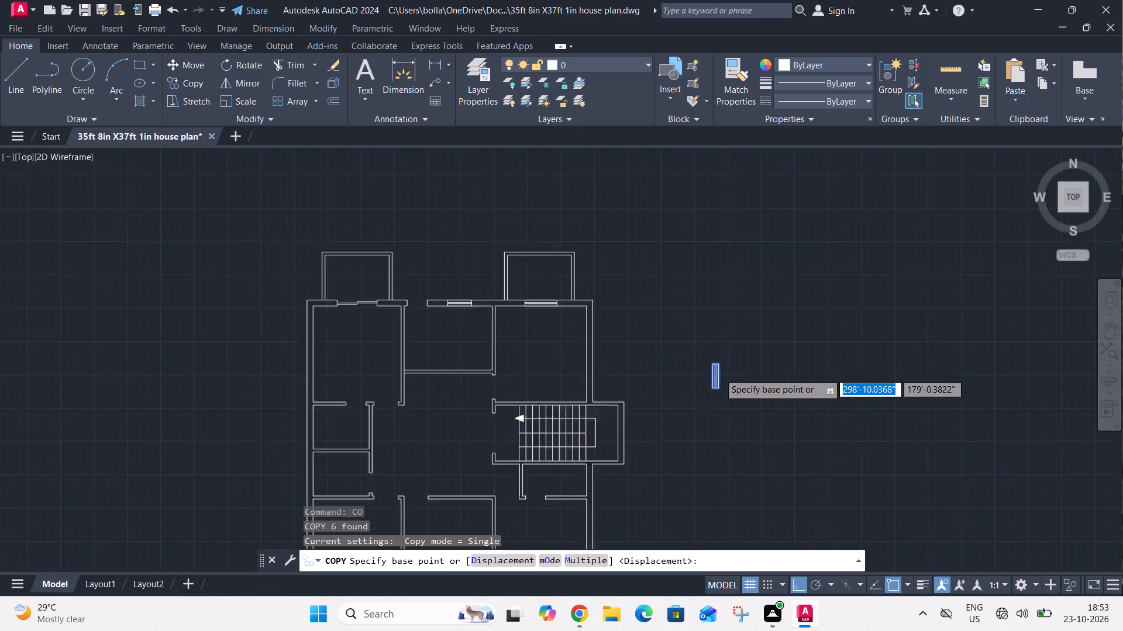
{"action": "scroll", "coordinate": [719, 373], "scroll_direction": "up", "scroll_amount": 1}
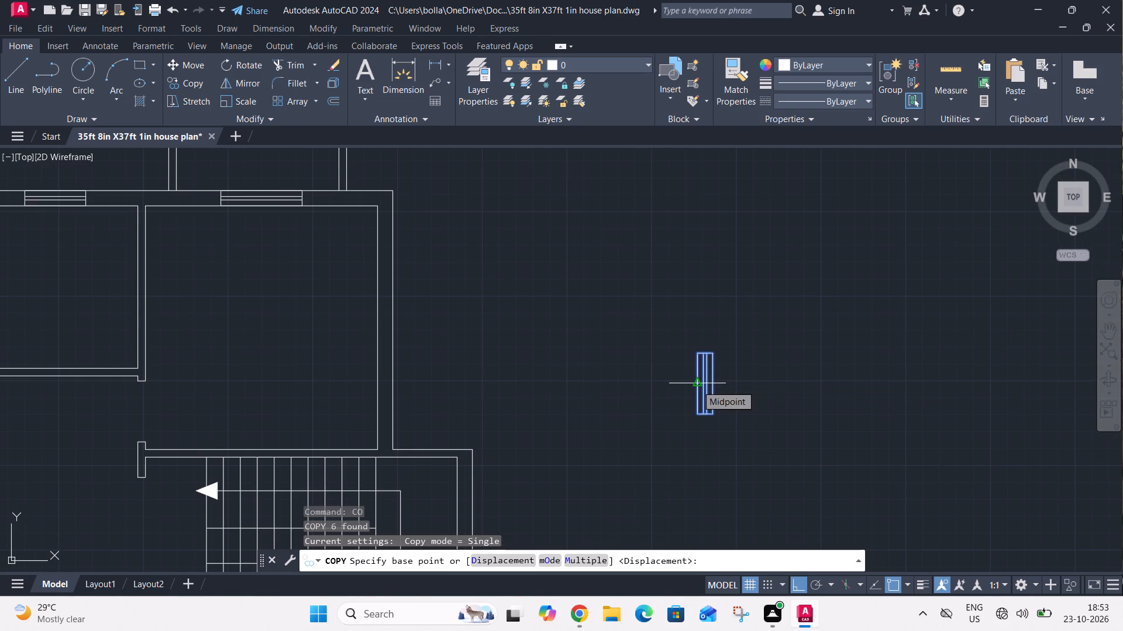
{"action": "type", "text": "m"}
{"action": "key", "text": "space"}
{"action": "left_click", "coordinate": [697, 385]}
{"action": "scroll", "coordinate": [702, 301], "scroll_direction": "down", "scroll_amount": 1}
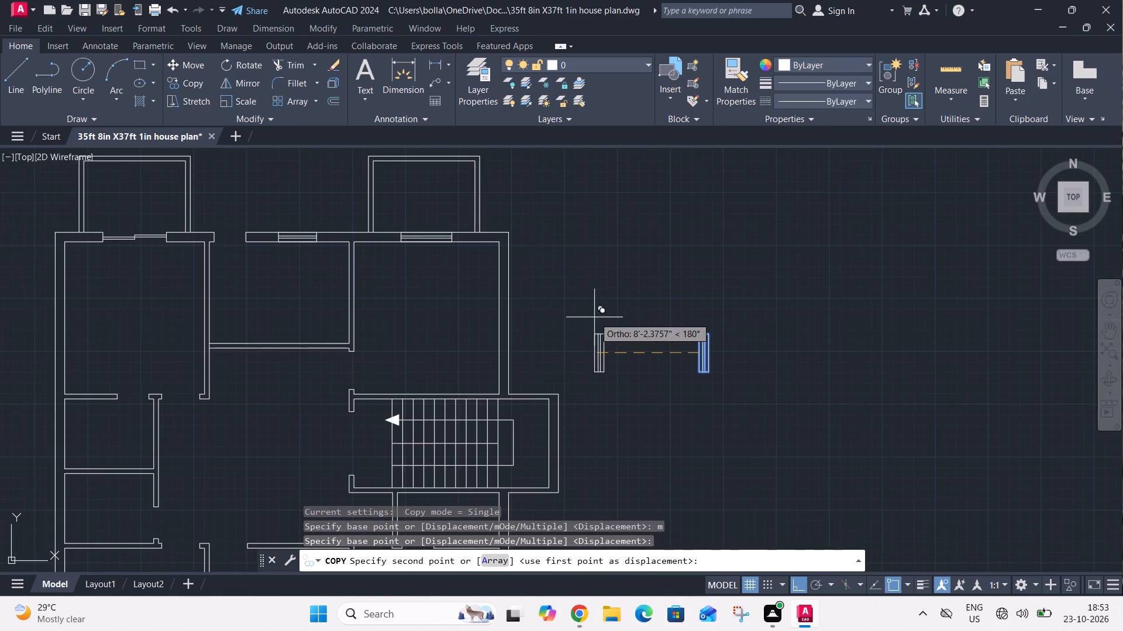
{"action": "left_click", "coordinate": [501, 314]}
{"action": "scroll", "coordinate": [524, 287], "scroll_direction": "down", "scroll_amount": 3}
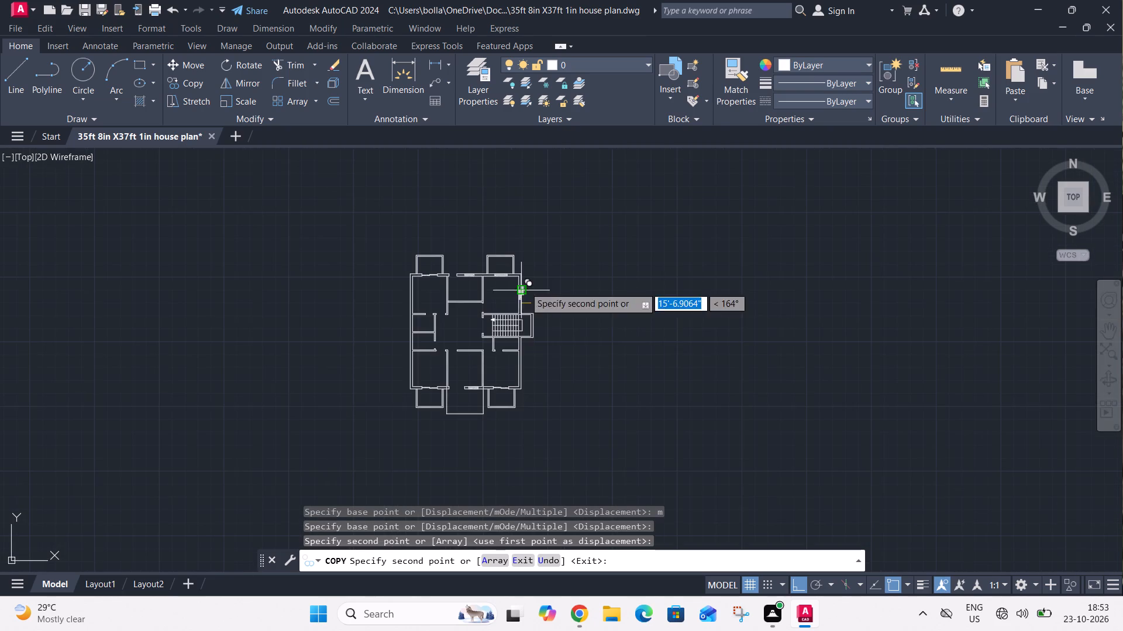
{"action": "scroll", "coordinate": [523, 370], "scroll_direction": "up", "scroll_amount": 3}
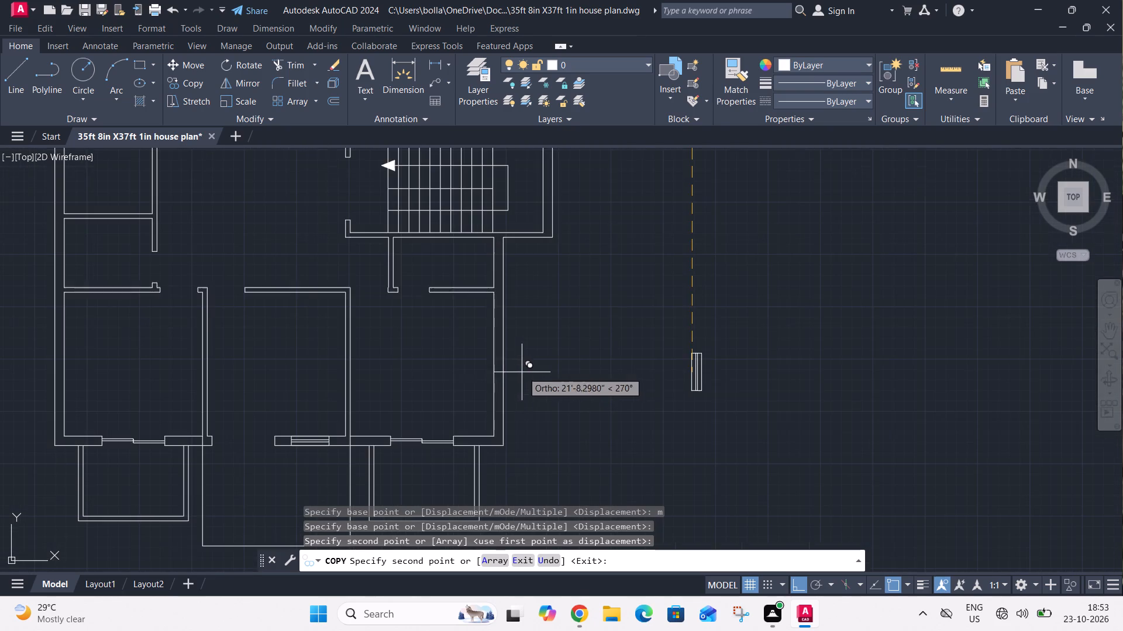
{"action": "left_click", "coordinate": [497, 363]}
Place further copies of the vertical window symbol in the outer left walls of the bottom-left and top-left rooms.
{"action": "scroll", "coordinate": [532, 333], "scroll_direction": "down", "scroll_amount": 3}
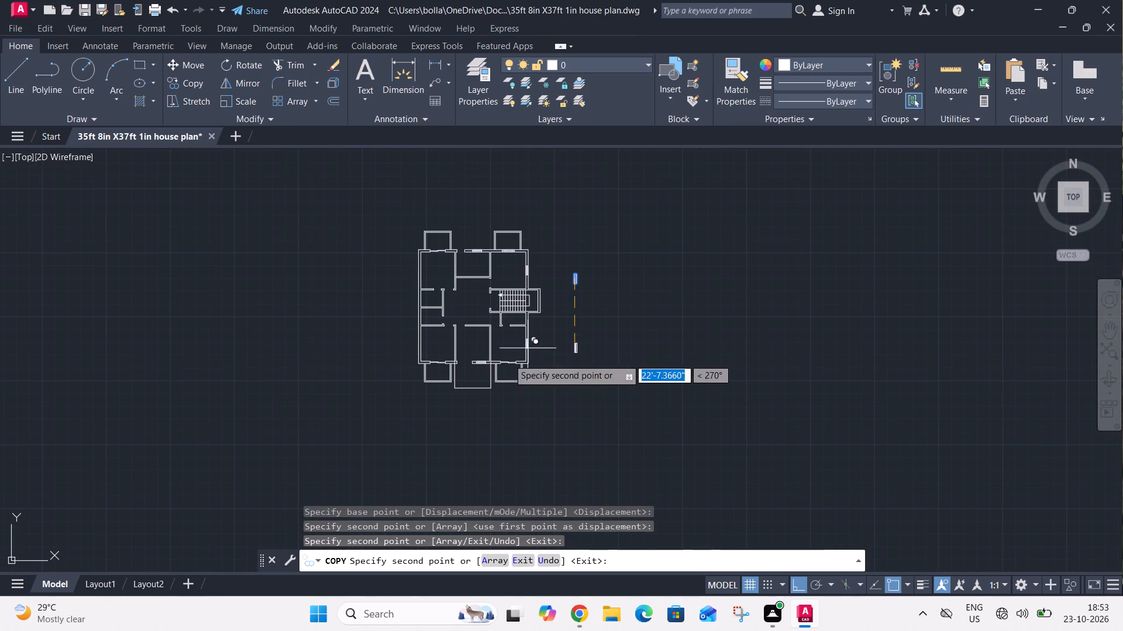
{"action": "scroll", "coordinate": [418, 339], "scroll_direction": "up", "scroll_amount": 3}
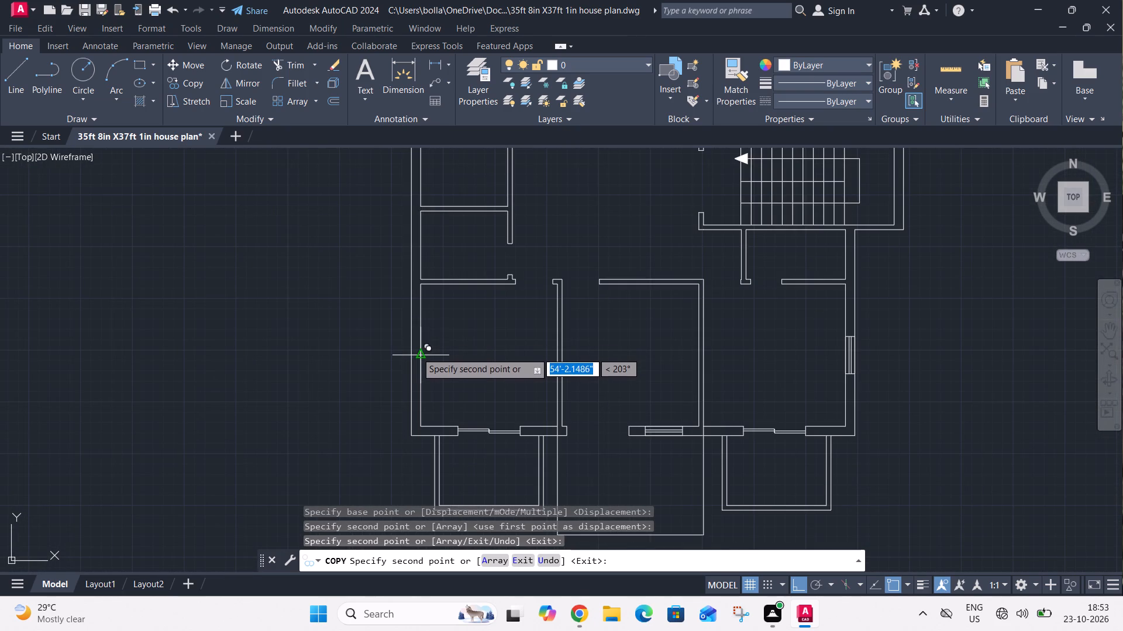
{"action": "left_click", "coordinate": [410, 356]}
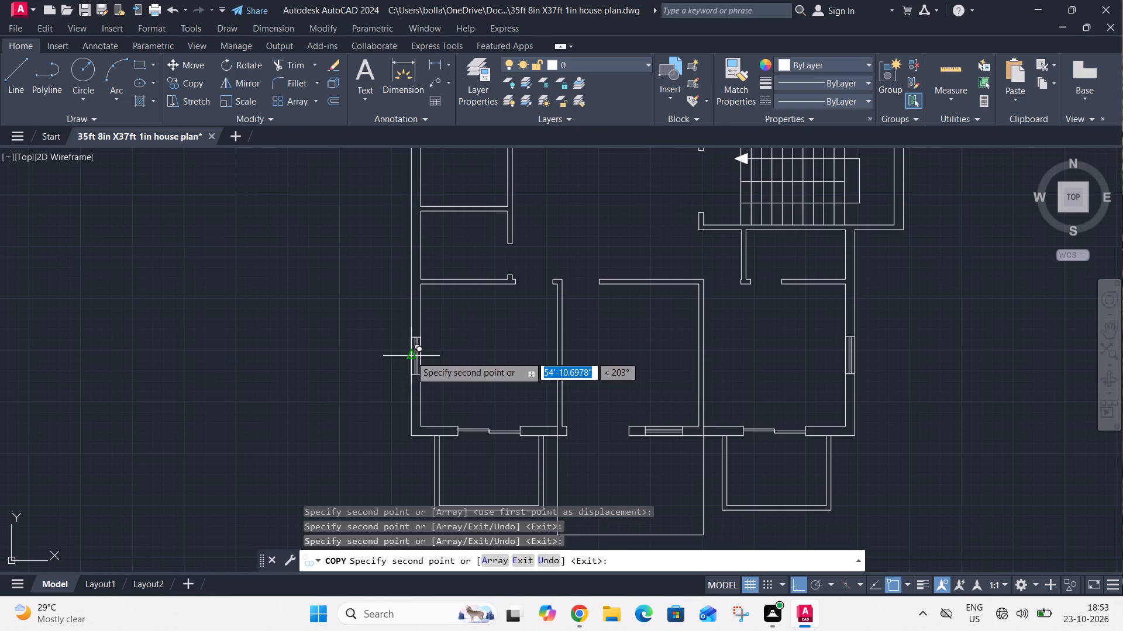
{"action": "scroll", "coordinate": [423, 351], "scroll_direction": "down", "scroll_amount": 1}
{"action": "middle_click_drag", "start_coordinate": [438, 346], "coordinate": [452, 444]}
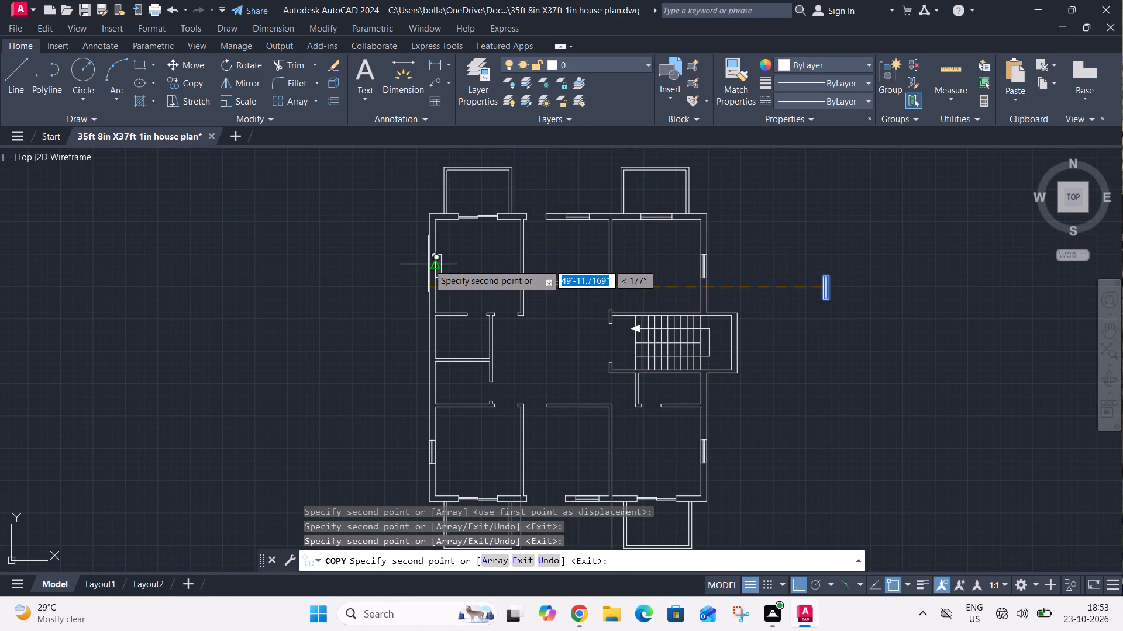
{"action": "middle_click_drag", "start_coordinate": [432, 265], "coordinate": [421, 327]}
{"action": "scroll", "coordinate": [419, 330], "scroll_direction": "up", "scroll_amount": 3}
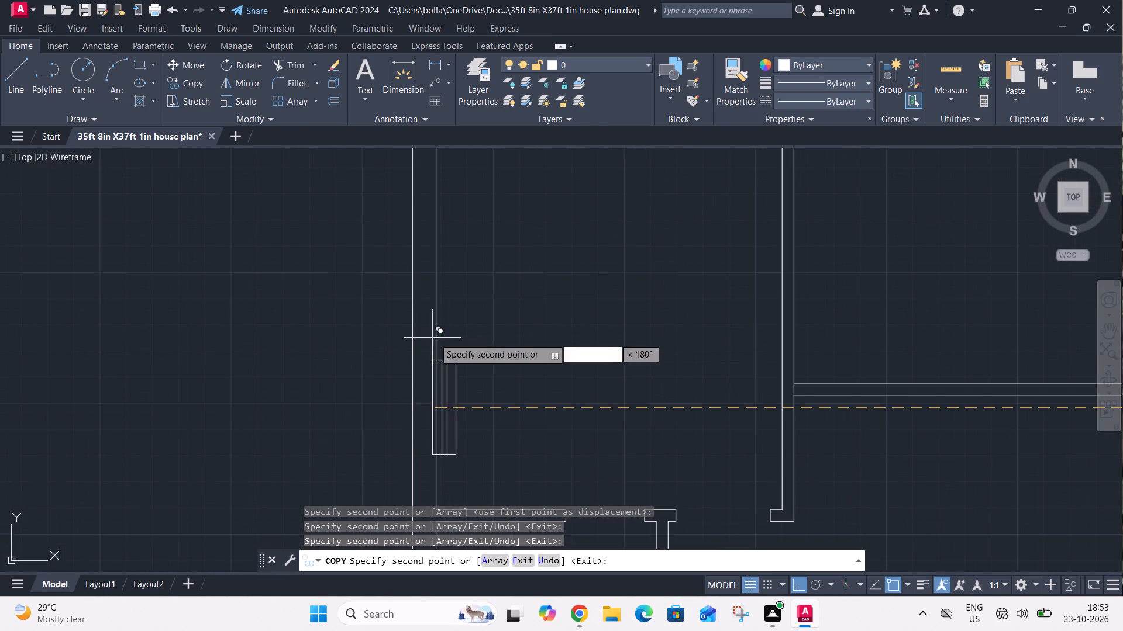
{"action": "left_click", "coordinate": [410, 315]}
Place one more copy of the vertical window symbol in the middle of the staircase's outer right wall.
{"action": "scroll", "coordinate": [443, 268], "scroll_direction": "down", "scroll_amount": 4}
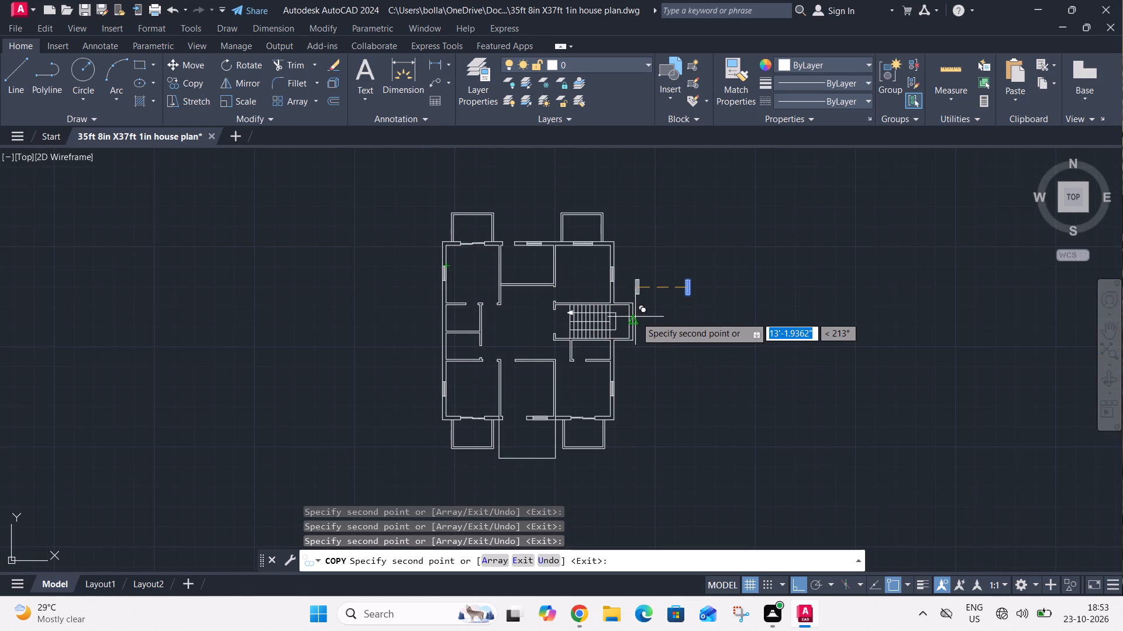
{"action": "scroll", "coordinate": [635, 331], "scroll_direction": "up", "scroll_amount": 3}
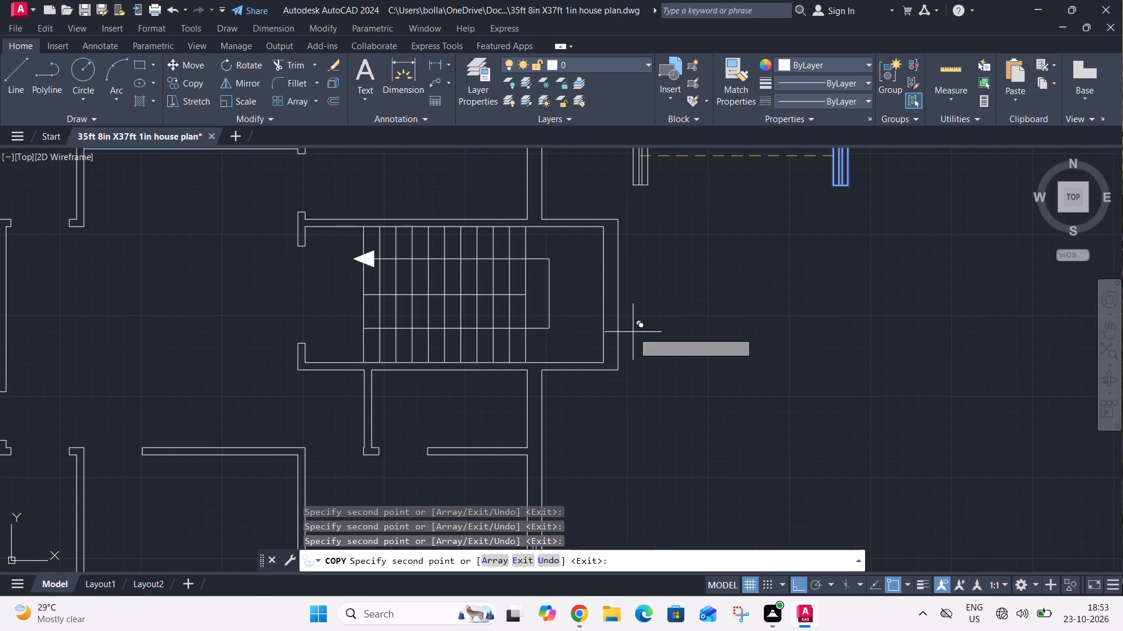
{"action": "left_click", "coordinate": [602, 290]}
{"action": "scroll", "coordinate": [643, 278], "scroll_direction": "down", "scroll_amount": 1}
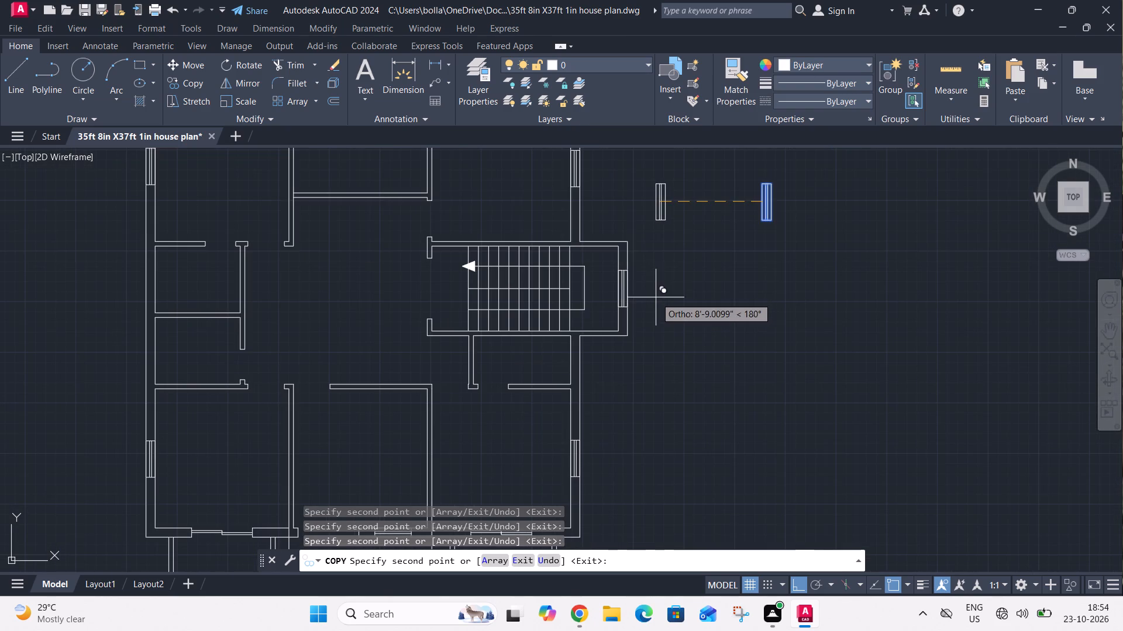
{"action": "key", "text": "Escape"}
Stretch the upper end of the spare vertical window symbol down by 1' to shorten it.
{"action": "left_click", "coordinate": [741, 169]}
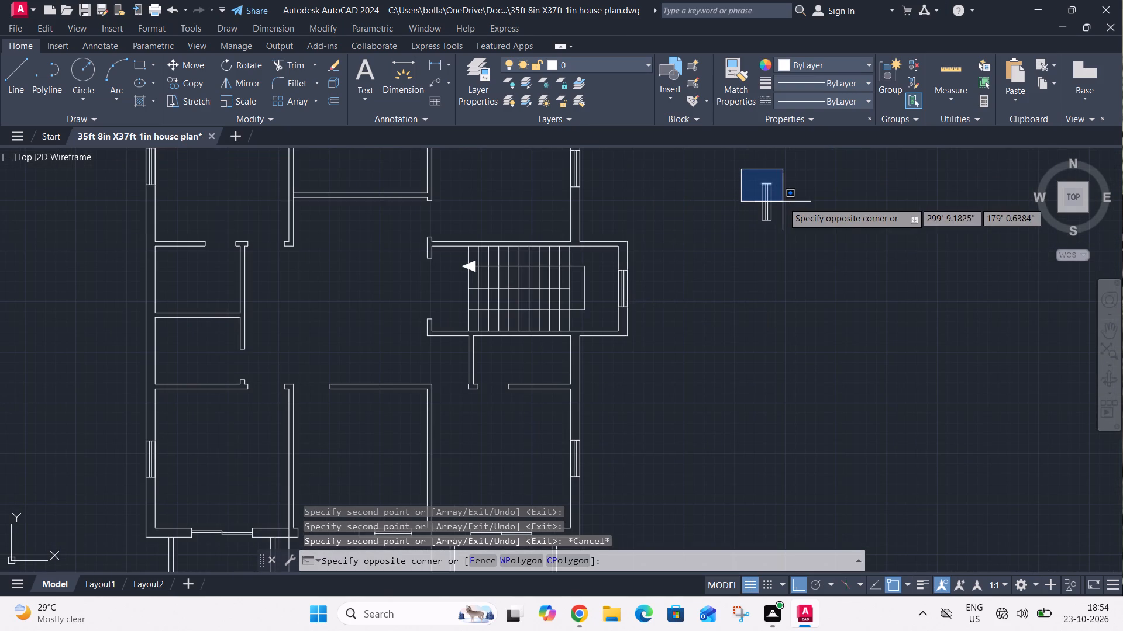
{"action": "key", "text": "Escape"}
{"action": "key", "text": "s"}
{"action": "key", "text": "space"}
{"action": "left_click", "coordinate": [790, 183]}
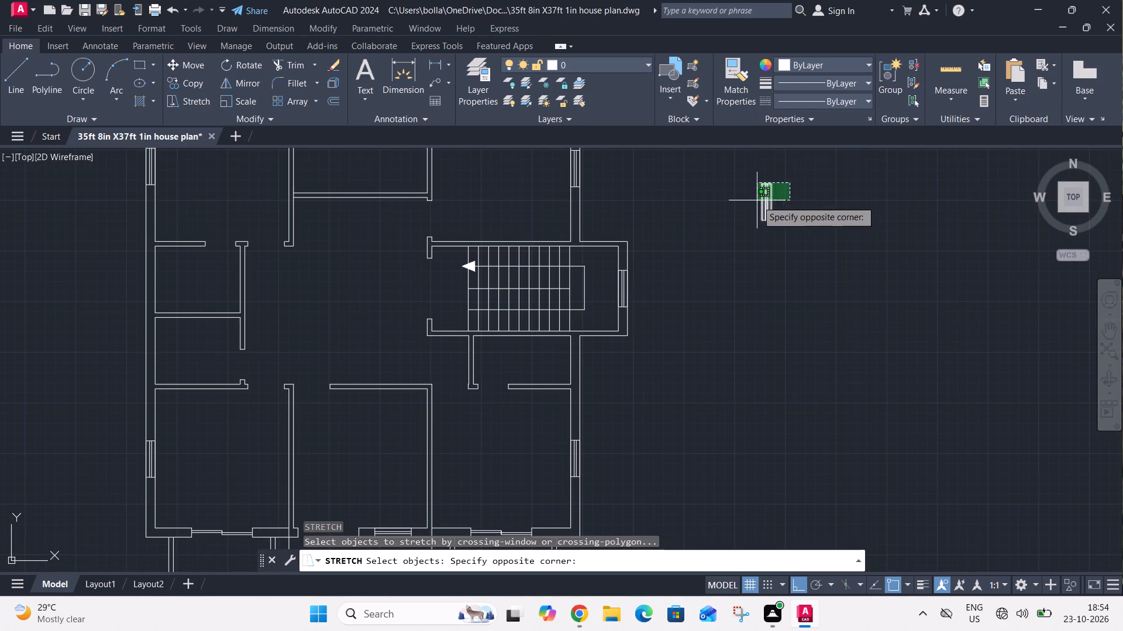
{"action": "left_click", "coordinate": [757, 200]}
{"action": "key", "text": "space"}
{"action": "left_click", "coordinate": [771, 184]}
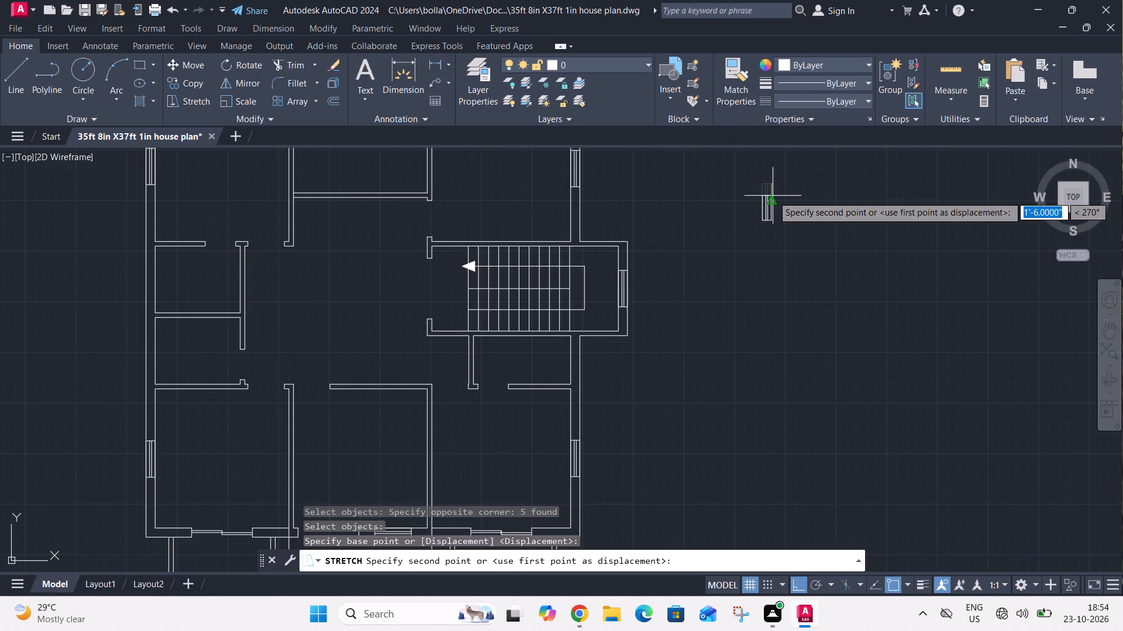
{"action": "type", "text": "1'"}
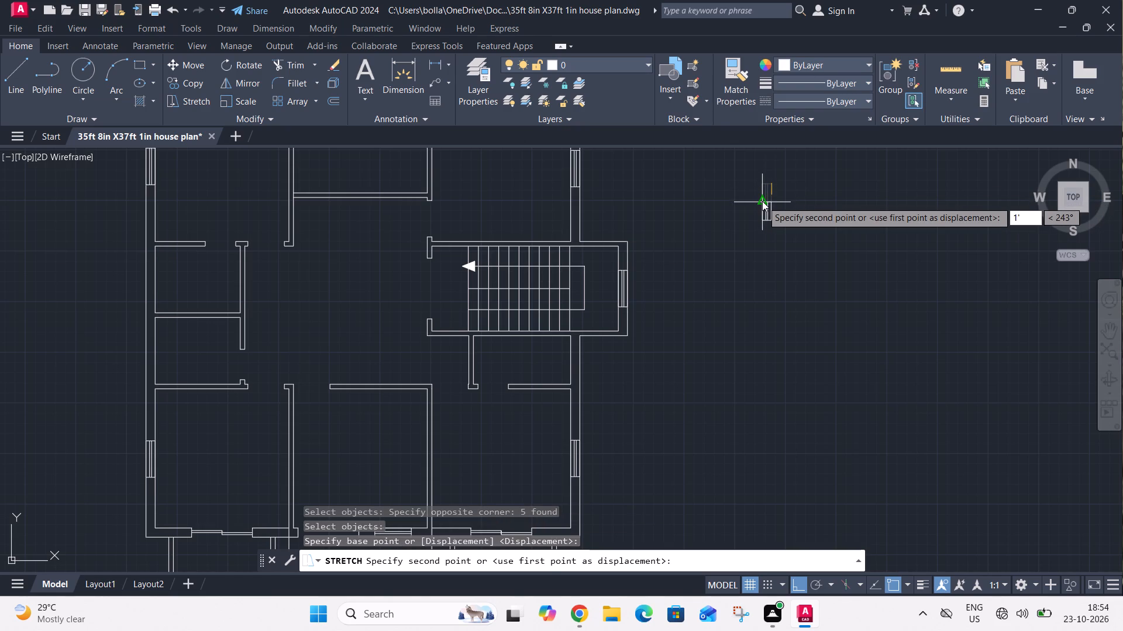
{"action": "key", "text": "Return"}
Copy the shortened window symbol, in multiple mode, into the outer left walls of the two small rooms between the left bedrooms.
{"action": "left_click", "coordinate": [794, 188]}
{"action": "left_click", "coordinate": [735, 233]}
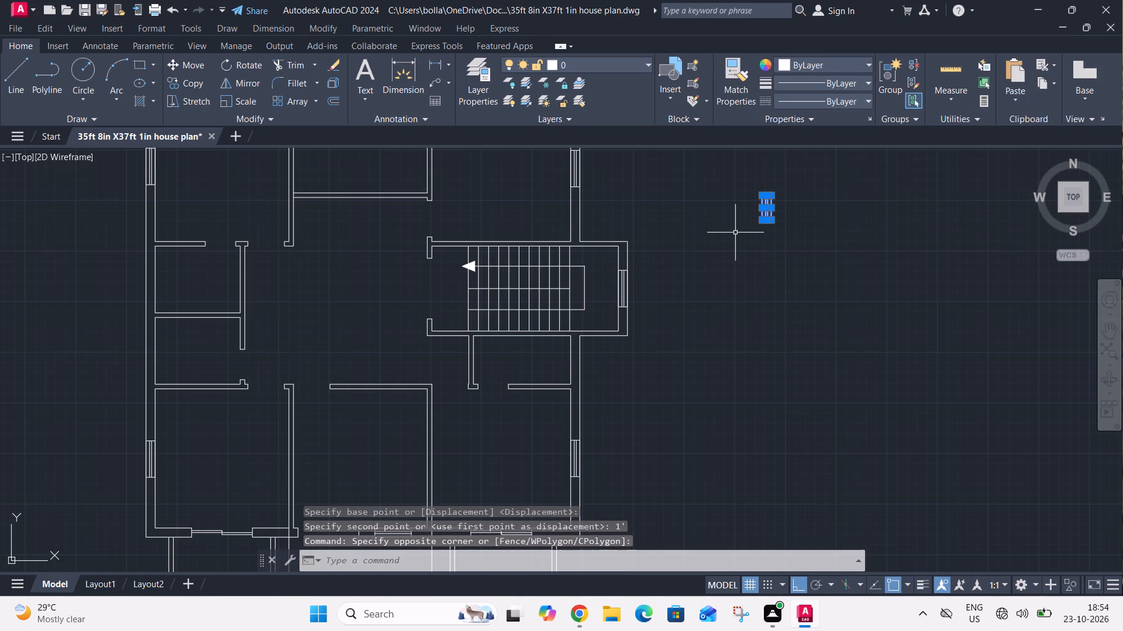
{"action": "key", "text": "c"}
{"action": "key", "text": "o"}
{"action": "key", "text": "space"}
{"action": "type", "text": "m"}
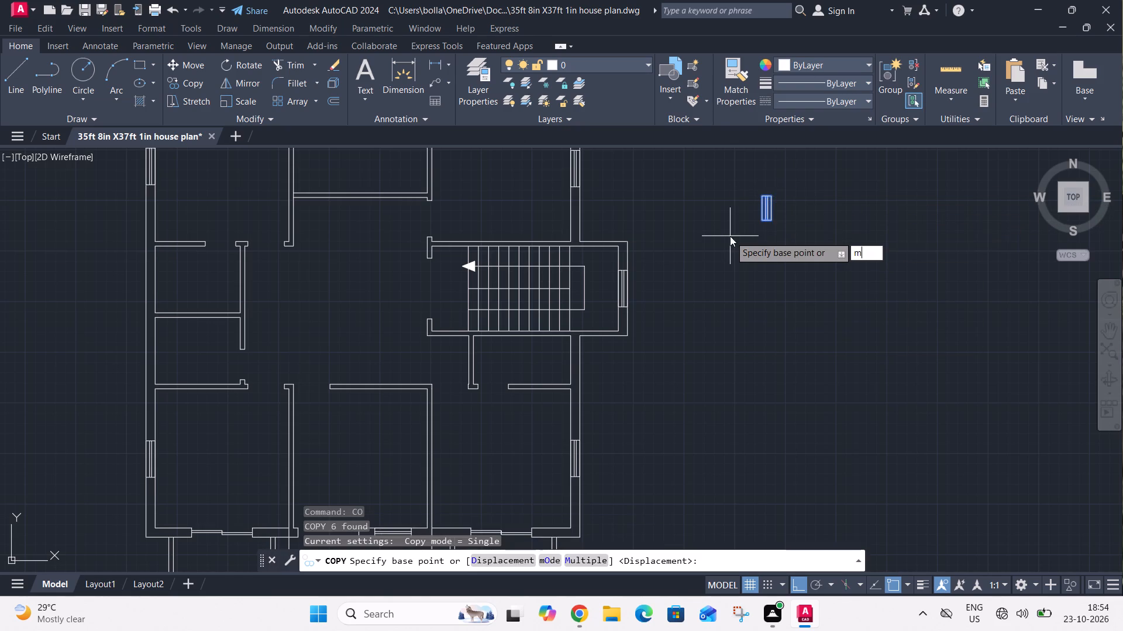
{"action": "key", "text": "space"}
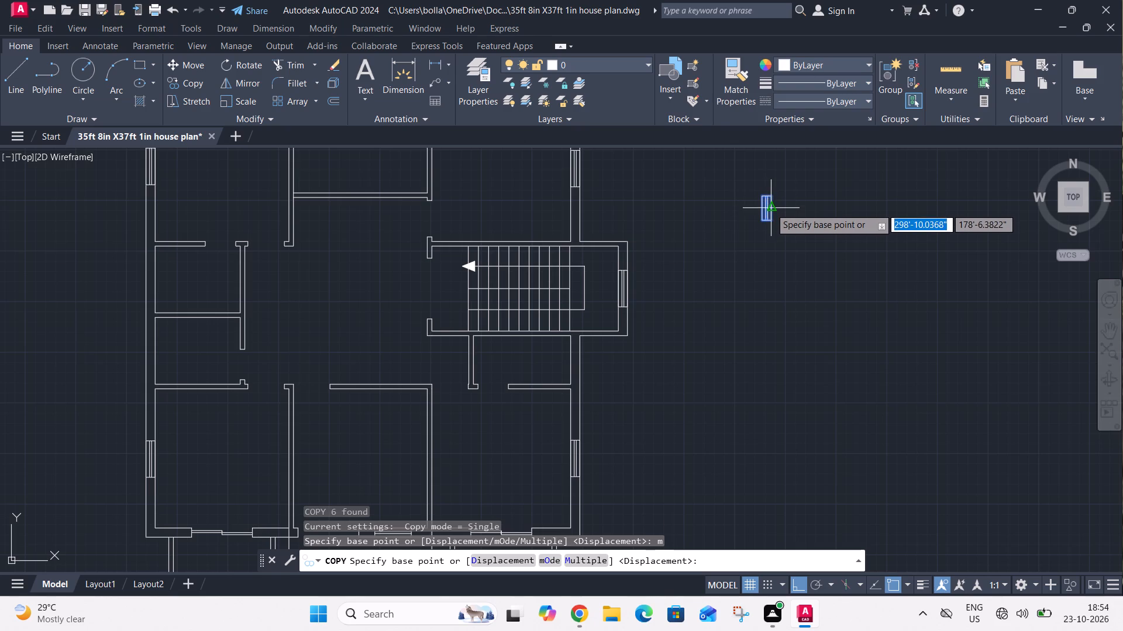
{"action": "left_click", "coordinate": [770, 208]}
{"action": "scroll", "coordinate": [773, 199], "scroll_direction": "down", "scroll_amount": 3}
{"action": "scroll", "coordinate": [630, 237], "scroll_direction": "up", "scroll_amount": 4}
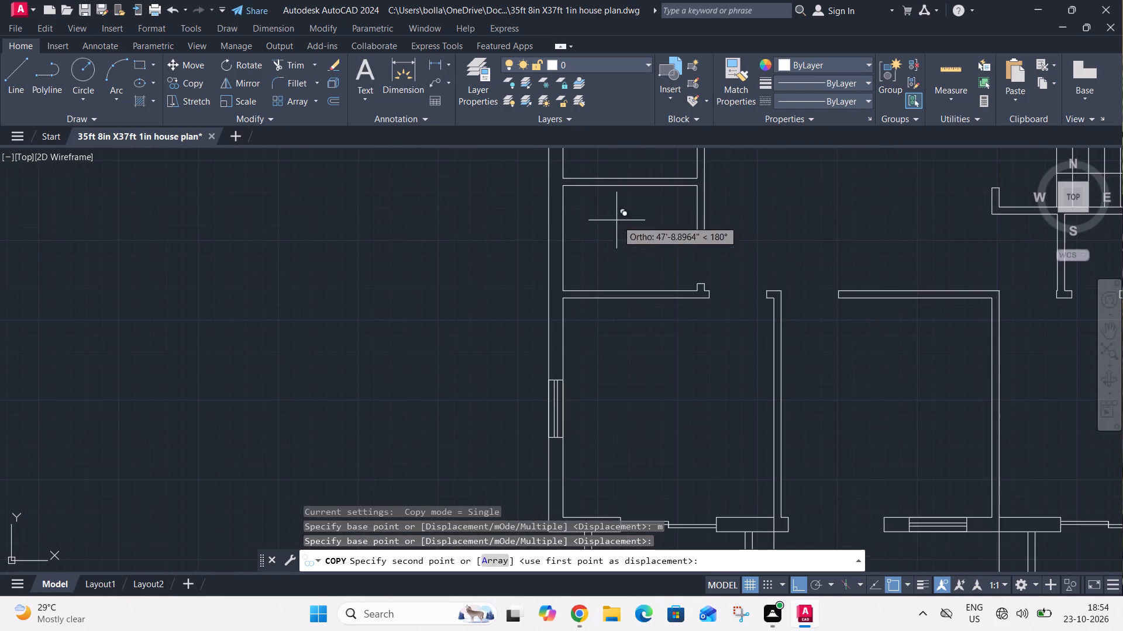
{"action": "middle_click_drag", "start_coordinate": [591, 195], "coordinate": [602, 339]}
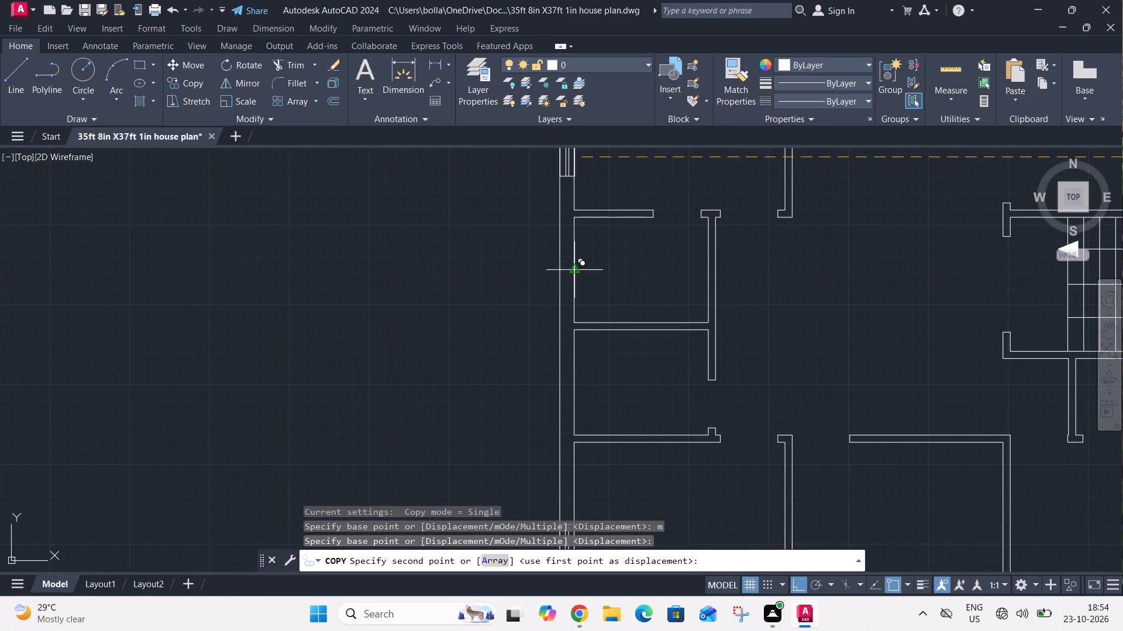
{"action": "left_click", "coordinate": [571, 267]}
{"action": "left_click", "coordinate": [577, 385]}
Place another copy of the shortened window symbol in the outer right wall of the small room below the staircase.
{"action": "scroll", "coordinate": [587, 358], "scroll_direction": "down", "scroll_amount": 3}
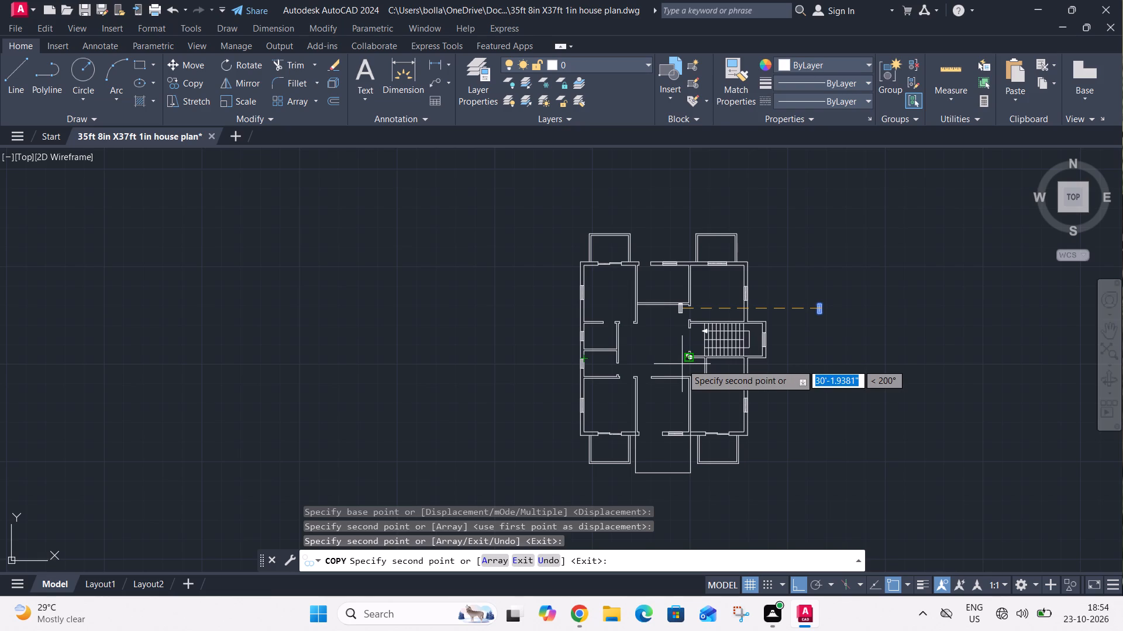
{"action": "scroll", "coordinate": [749, 373], "scroll_direction": "up", "scroll_amount": 4}
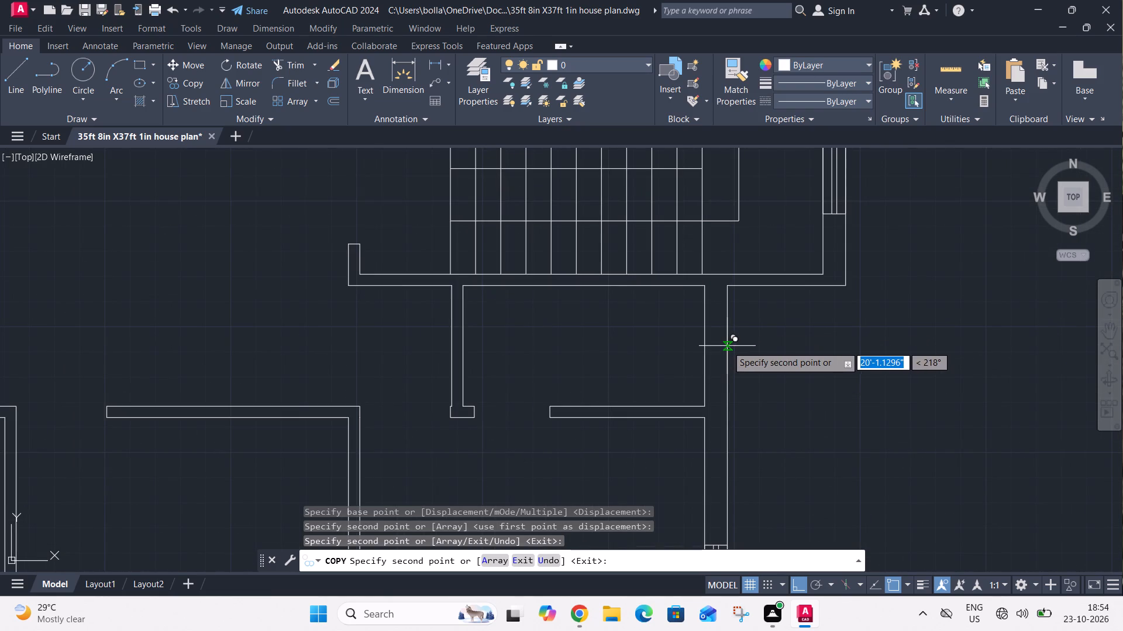
{"action": "left_click", "coordinate": [727, 346]}
{"action": "key", "text": "Escape"}
{"action": "scroll", "coordinate": [736, 325], "scroll_direction": "down", "scroll_amount": 4}
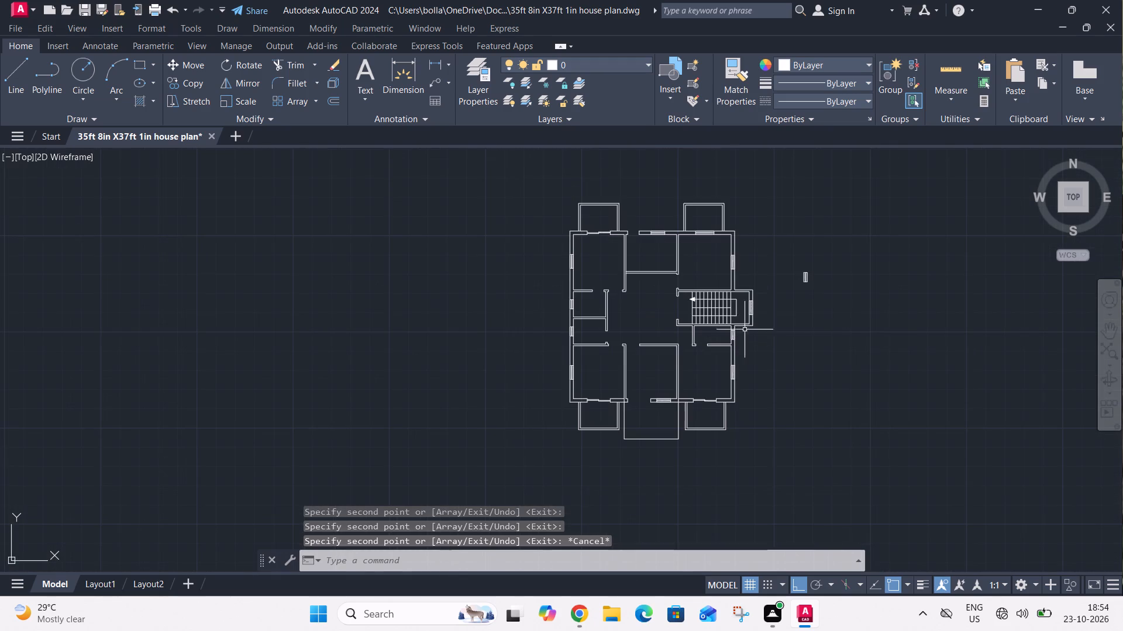
Erase the spare window symbol beside the plan.
{"action": "left_click_drag", "start_coordinate": [786, 257], "coordinate": [792, 261]}
{"action": "left_click", "coordinate": [860, 327]}
{"action": "key", "text": "Delete"}
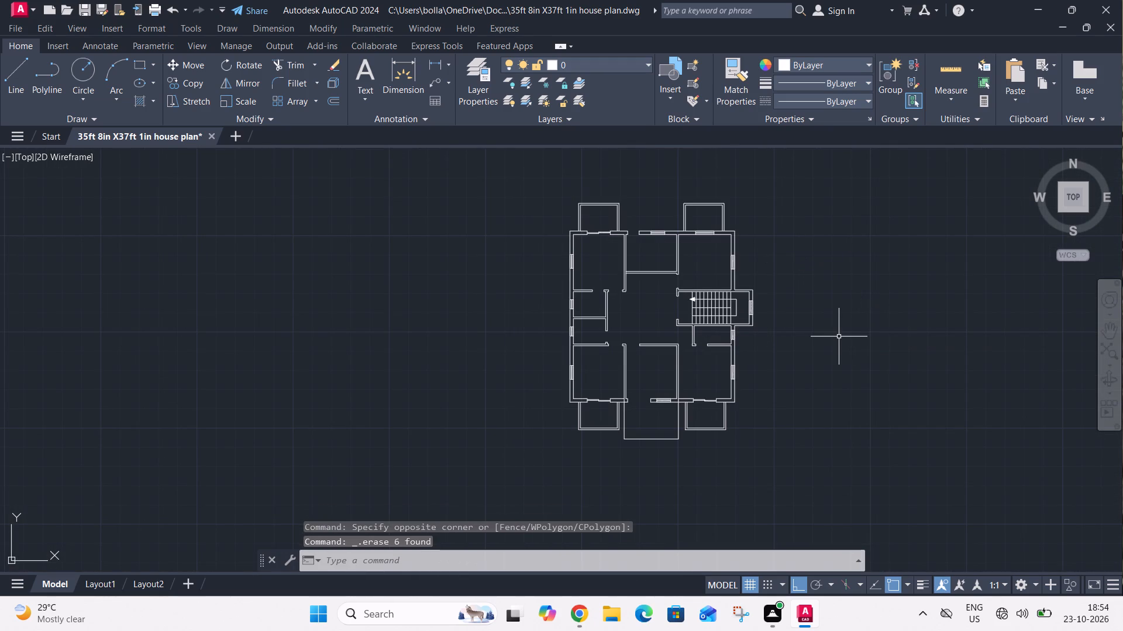
Open the drawing All blocks and items from the Downloads folder.
{"action": "key", "text": "o"}
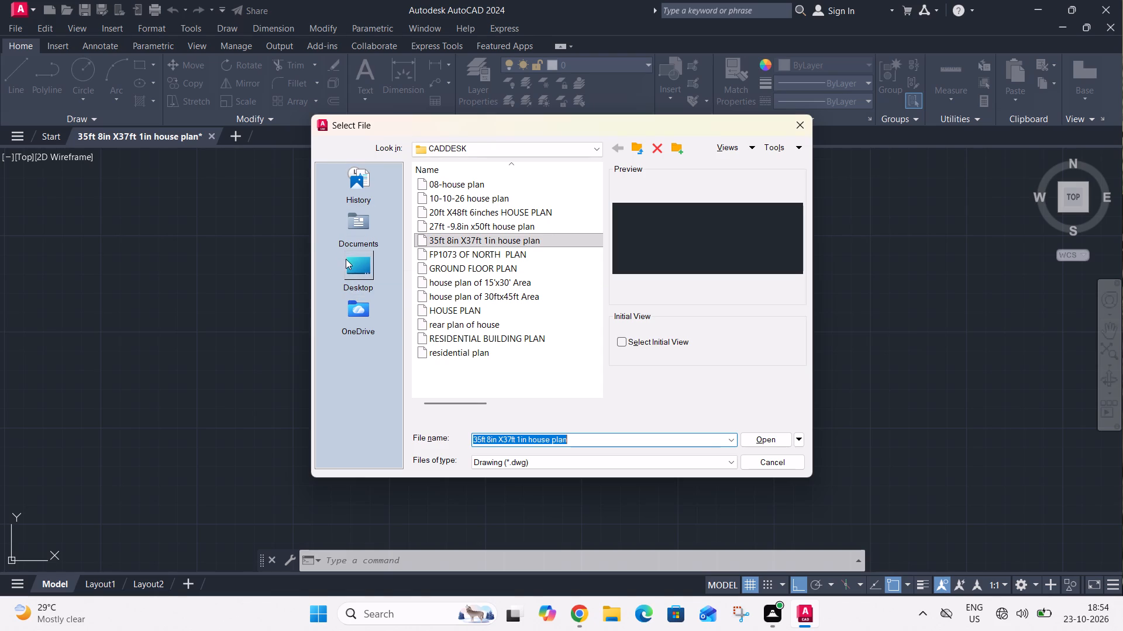
{"action": "left_click", "coordinate": [346, 281]}
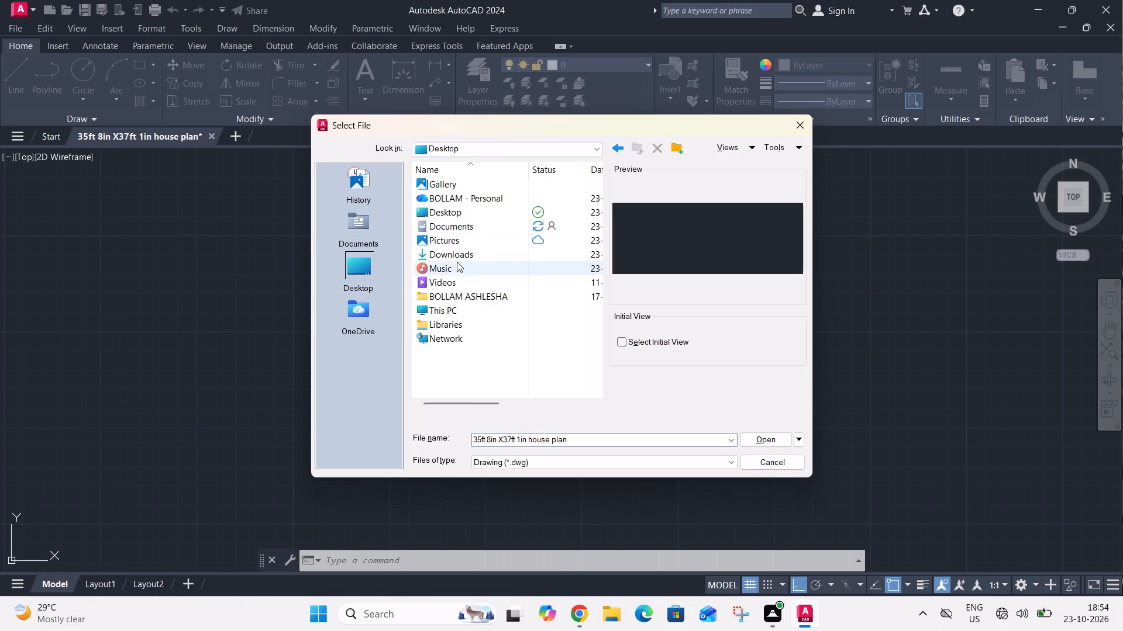
{"action": "left_click", "coordinate": [455, 254]}
{"action": "left_click", "coordinate": [783, 441]}
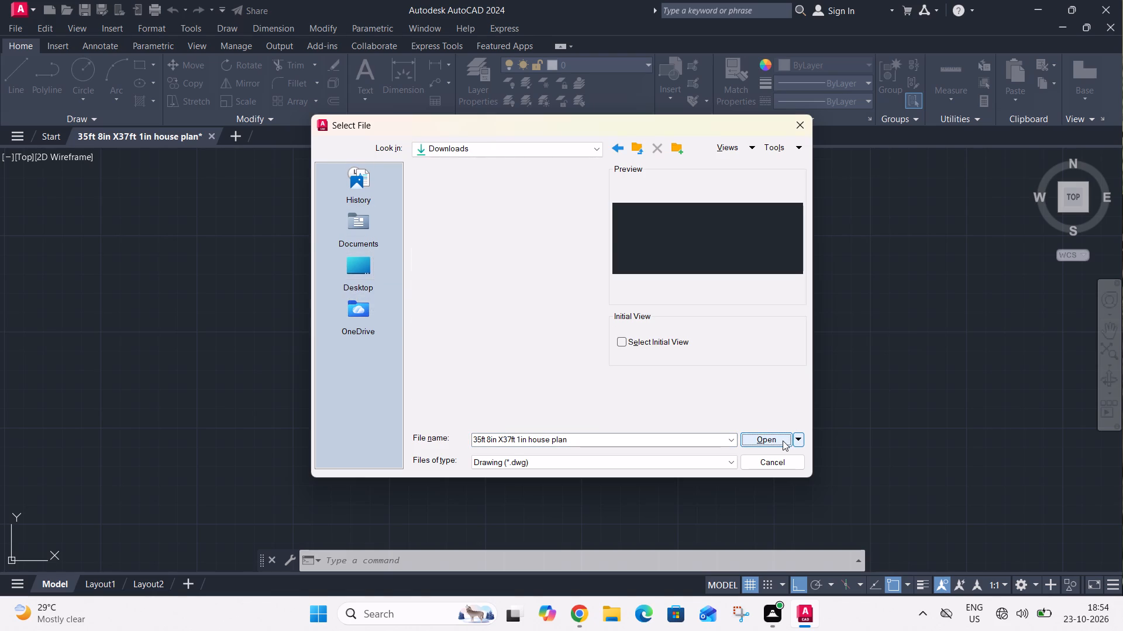
{"action": "left_click", "coordinate": [449, 199]}
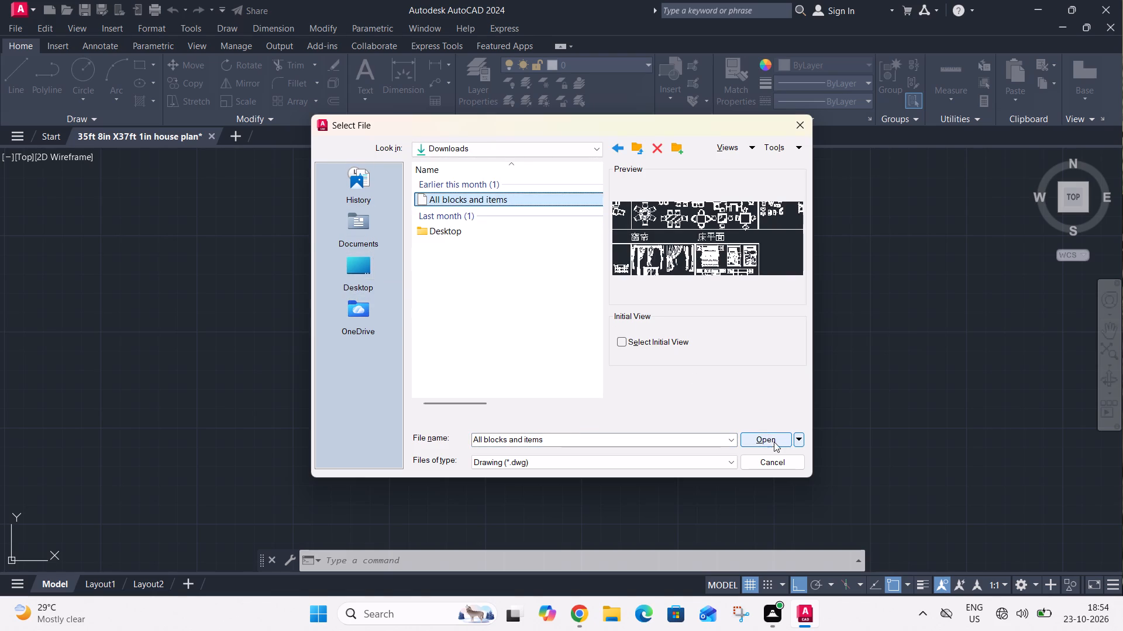
{"action": "left_click", "coordinate": [774, 442]}
{"action": "left_click", "coordinate": [494, 319]}
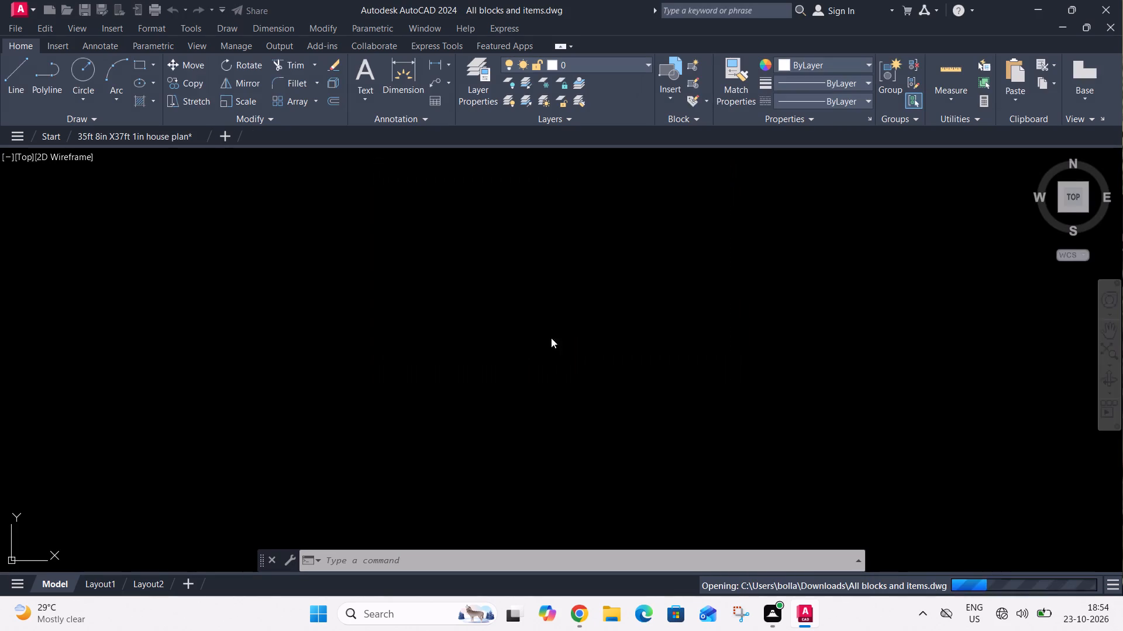
Select the complete round bed block in the bed plan section of the block library.
{"action": "scroll", "coordinate": [597, 365], "scroll_direction": "down", "scroll_amount": 3}
{"action": "scroll", "coordinate": [638, 409], "scroll_direction": "up", "scroll_amount": 2}
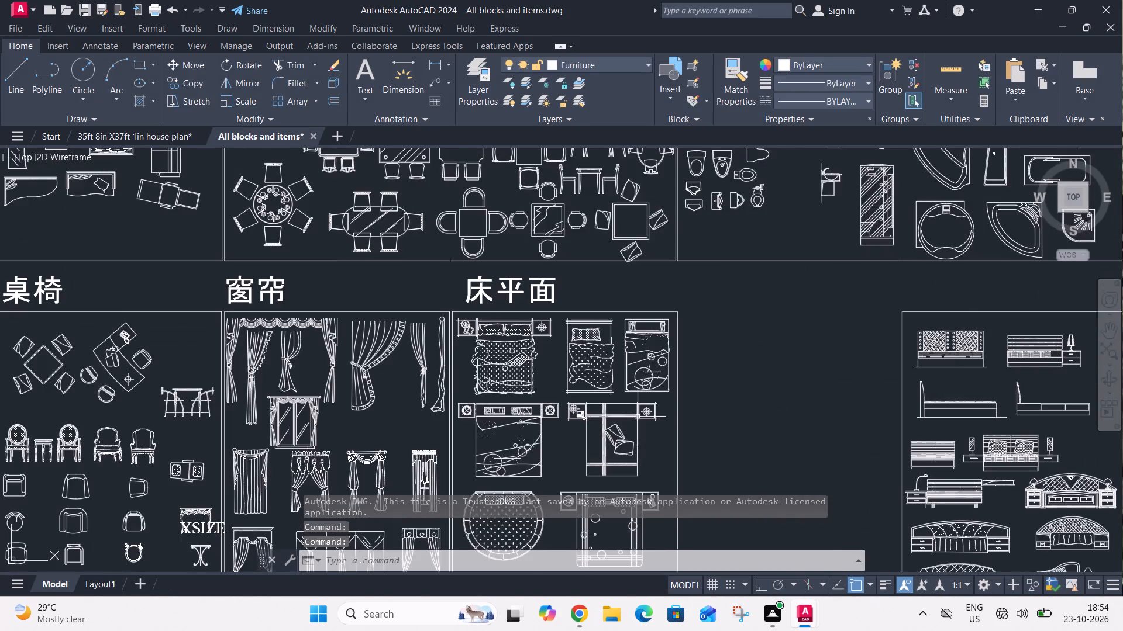
{"action": "middle_click_drag", "start_coordinate": [638, 417], "coordinate": [597, 335]}
{"action": "scroll", "coordinate": [409, 429], "scroll_direction": "up", "scroll_amount": 2}
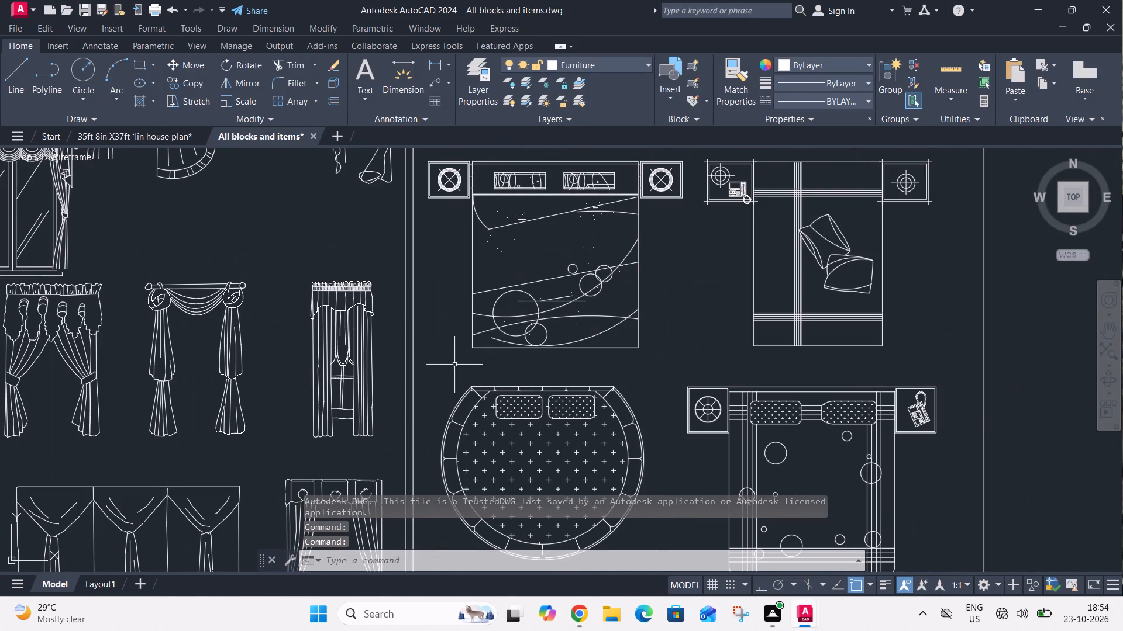
{"action": "left_click", "coordinate": [455, 365]}
{"action": "middle_click_drag", "start_coordinate": [657, 529], "coordinate": [657, 530]}
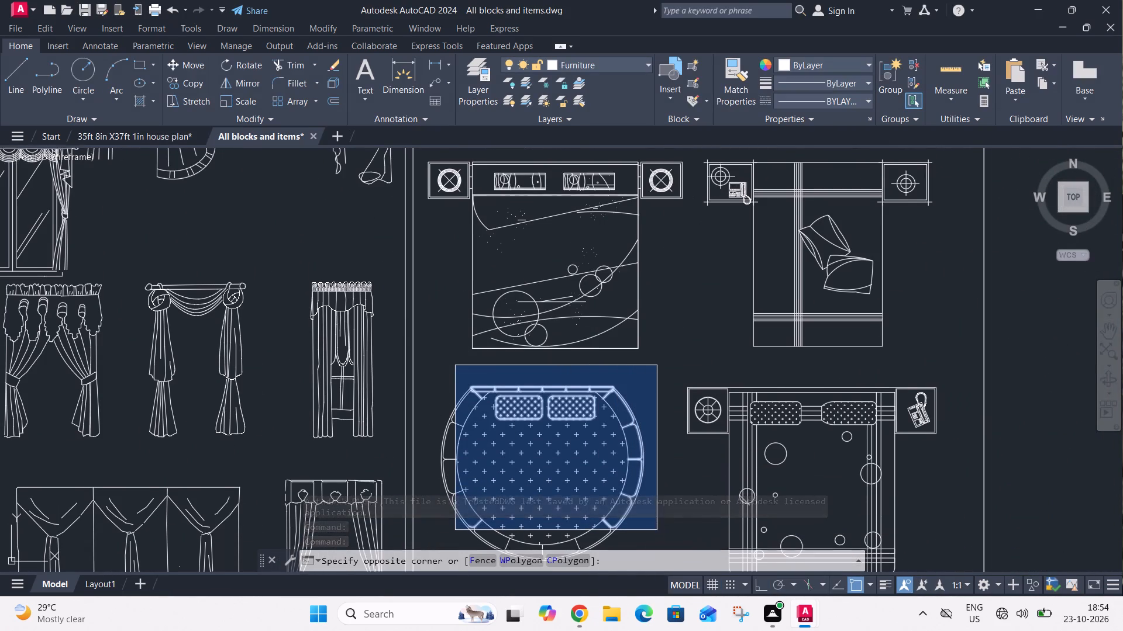
{"action": "middle_click_drag", "start_coordinate": [657, 530], "coordinate": [646, 390]}
{"action": "left_click", "coordinate": [632, 426]}
{"action": "left_click", "coordinate": [418, 242]}
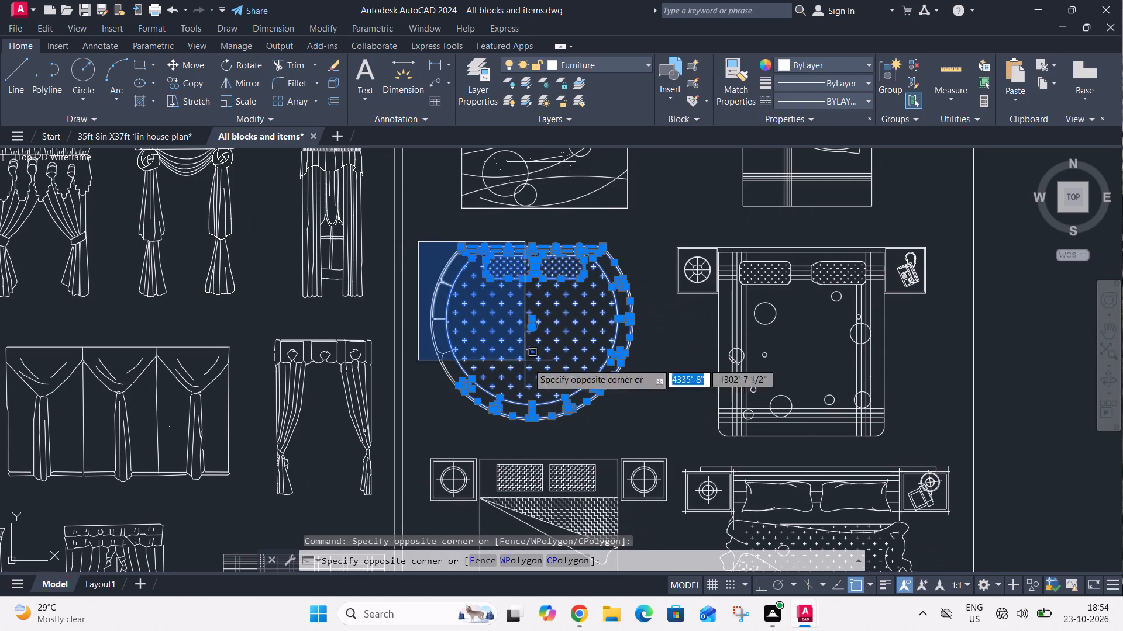
{"action": "left_click", "coordinate": [639, 421]}
Add the round dining table with six chairs from the dining section to the selection.
{"action": "scroll", "coordinate": [640, 414], "scroll_direction": "down", "scroll_amount": 3}
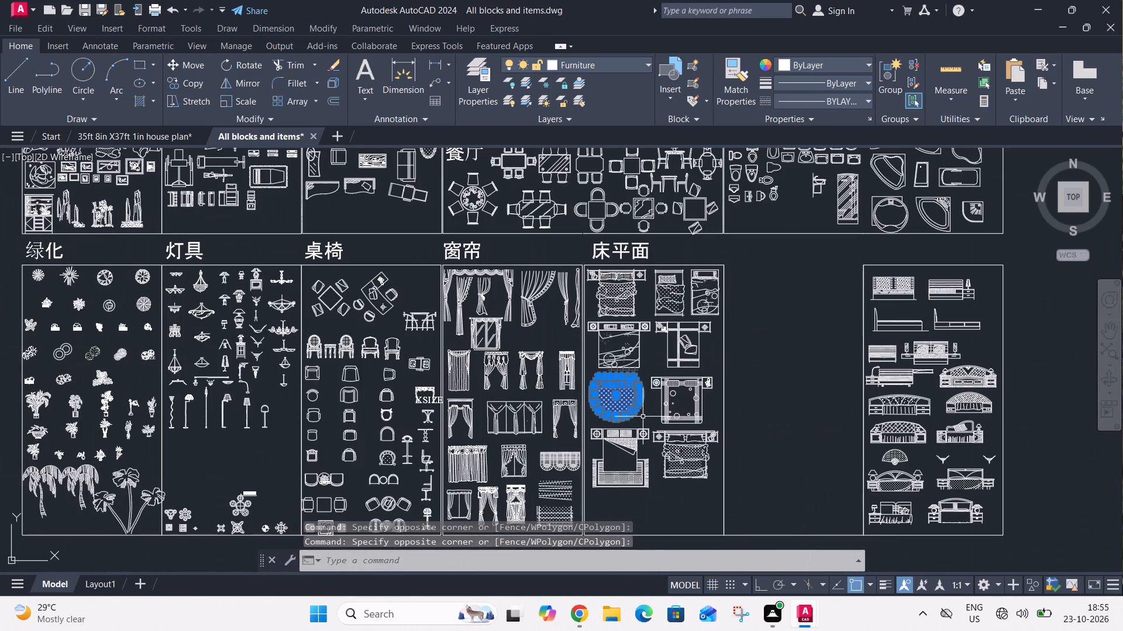
{"action": "scroll", "coordinate": [642, 411], "scroll_direction": "down", "scroll_amount": 2}
{"action": "scroll", "coordinate": [598, 318], "scroll_direction": "up", "scroll_amount": 2}
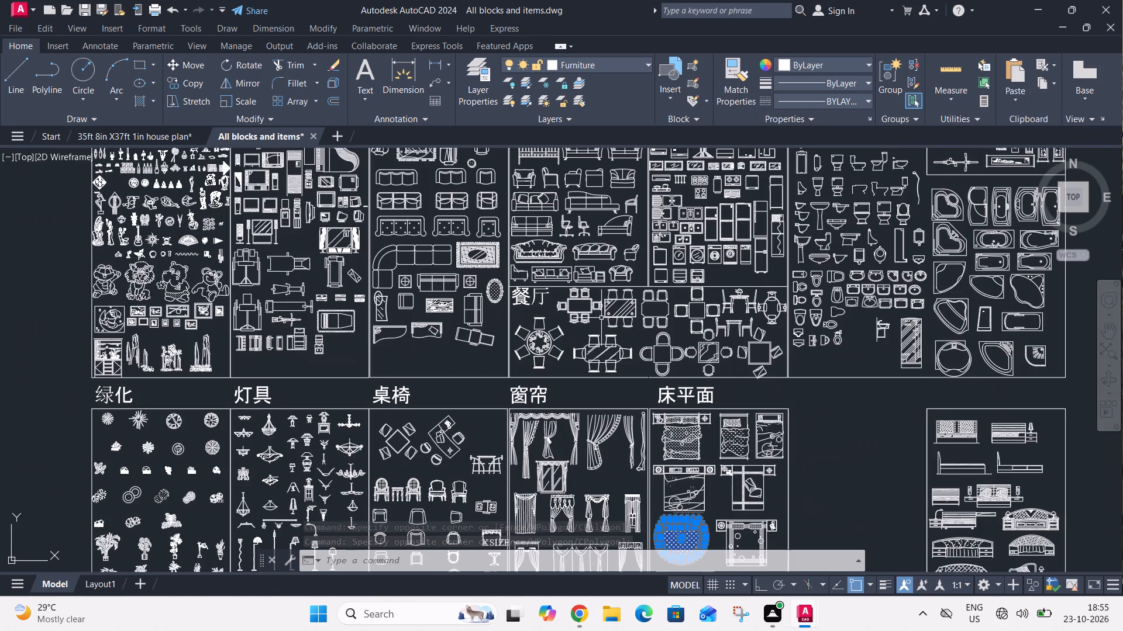
{"action": "scroll", "coordinate": [701, 334], "scroll_direction": "up", "scroll_amount": 1}
{"action": "middle_click_drag", "start_coordinate": [701, 332], "coordinate": [658, 346]}
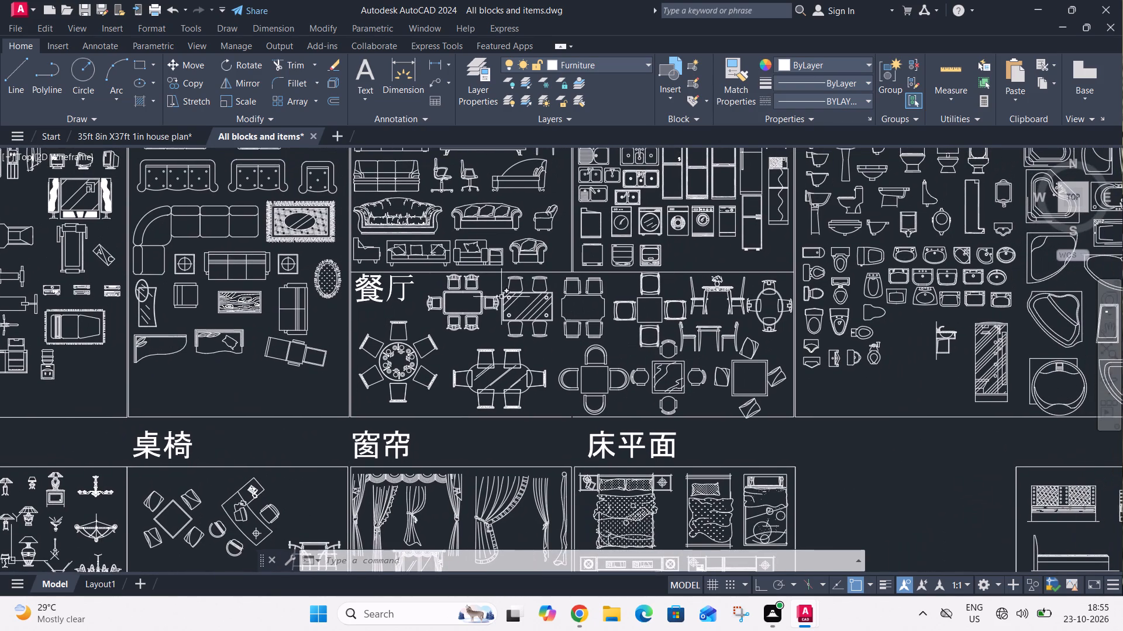
{"action": "left_click", "coordinate": [353, 323]}
{"action": "left_click", "coordinate": [447, 407]}
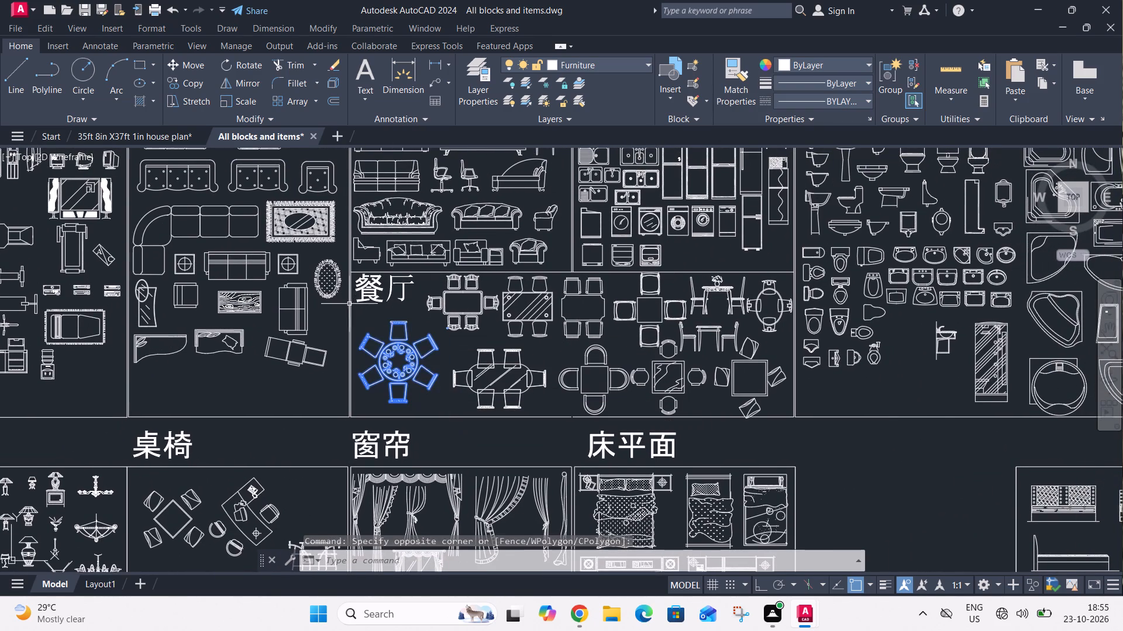
{"action": "scroll", "coordinate": [350, 302], "scroll_direction": "up", "scroll_amount": 2}
{"action": "left_click_drag", "start_coordinate": [393, 318], "coordinate": [398, 318]}
{"action": "left_click", "coordinate": [545, 403]}
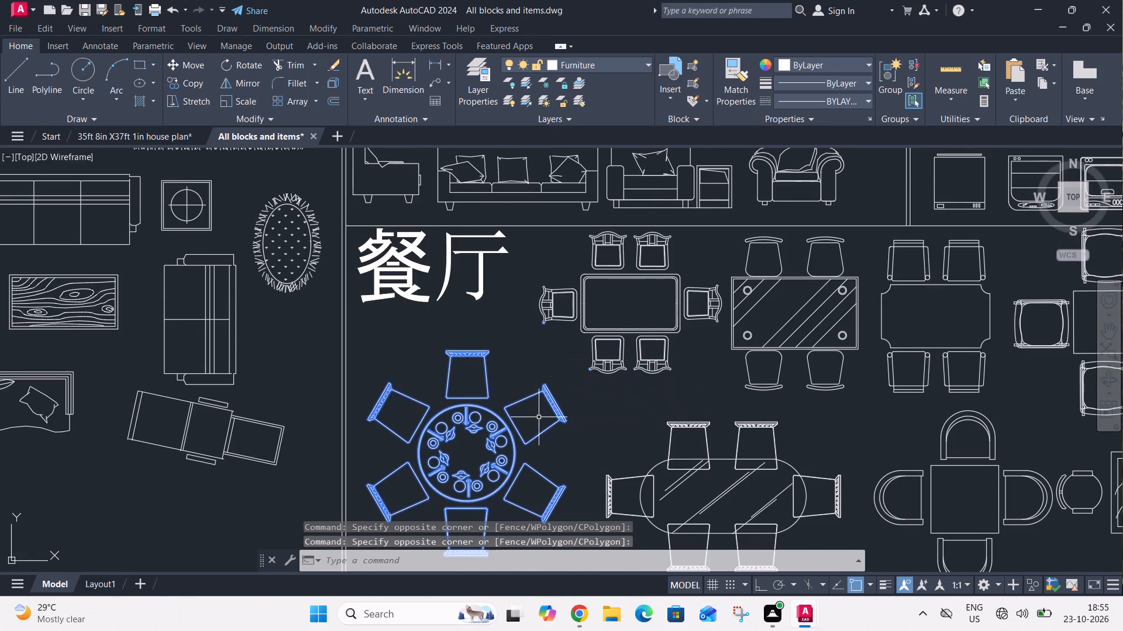
Add the oval washbasin at the end of the top row of plan-view basins to the selection.
{"action": "scroll", "coordinate": [534, 424], "scroll_direction": "down", "scroll_amount": 3}
{"action": "scroll", "coordinate": [518, 407], "scroll_direction": "up", "scroll_amount": 4}
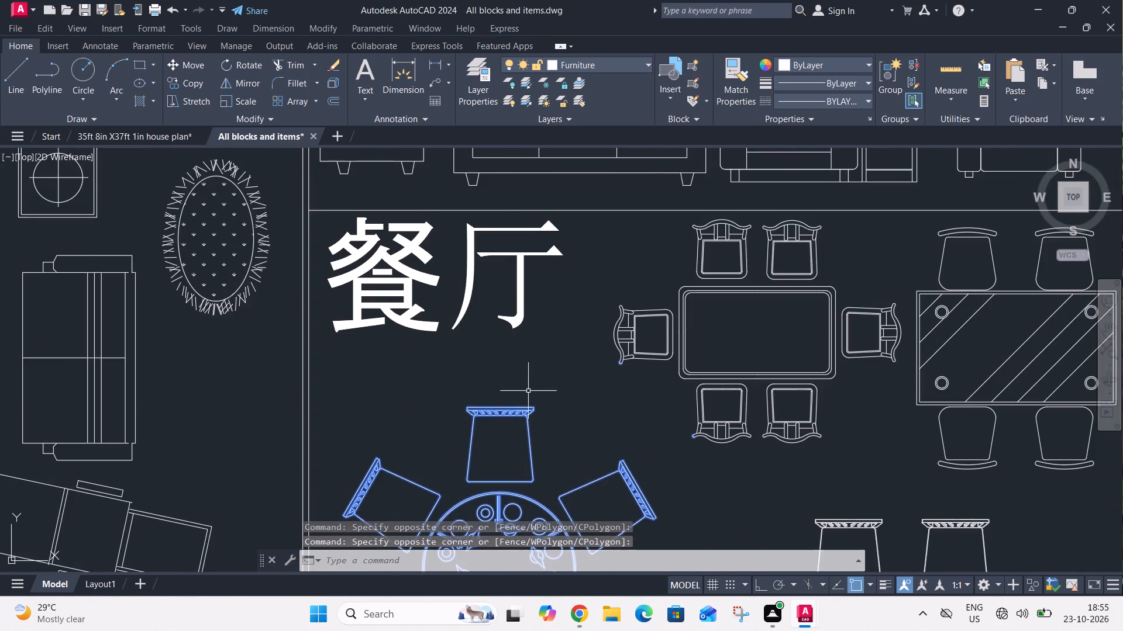
{"action": "scroll", "coordinate": [528, 391], "scroll_direction": "down", "scroll_amount": 3}
{"action": "middle_click_drag", "start_coordinate": [631, 357], "coordinate": [307, 441]}
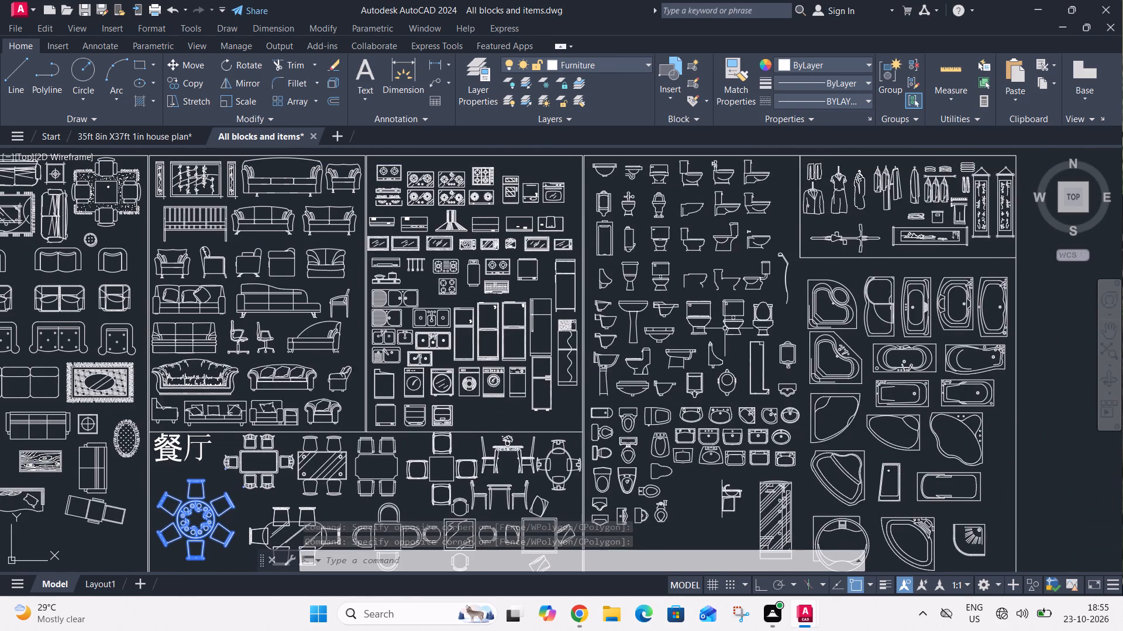
{"action": "scroll", "coordinate": [725, 329], "scroll_direction": "up", "scroll_amount": 2}
{"action": "middle_click_drag", "start_coordinate": [736, 360], "coordinate": [495, 41]}
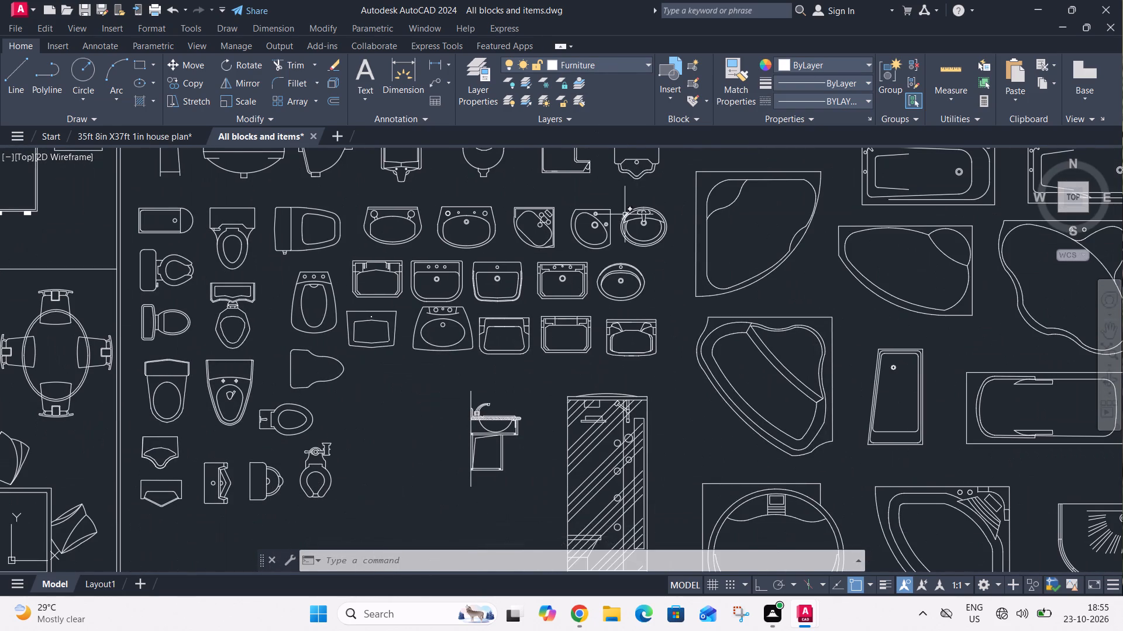
{"action": "scroll", "coordinate": [623, 214], "scroll_direction": "up", "scroll_amount": 3}
{"action": "left_click", "coordinate": [603, 183]}
{"action": "left_click", "coordinate": [812, 356]}
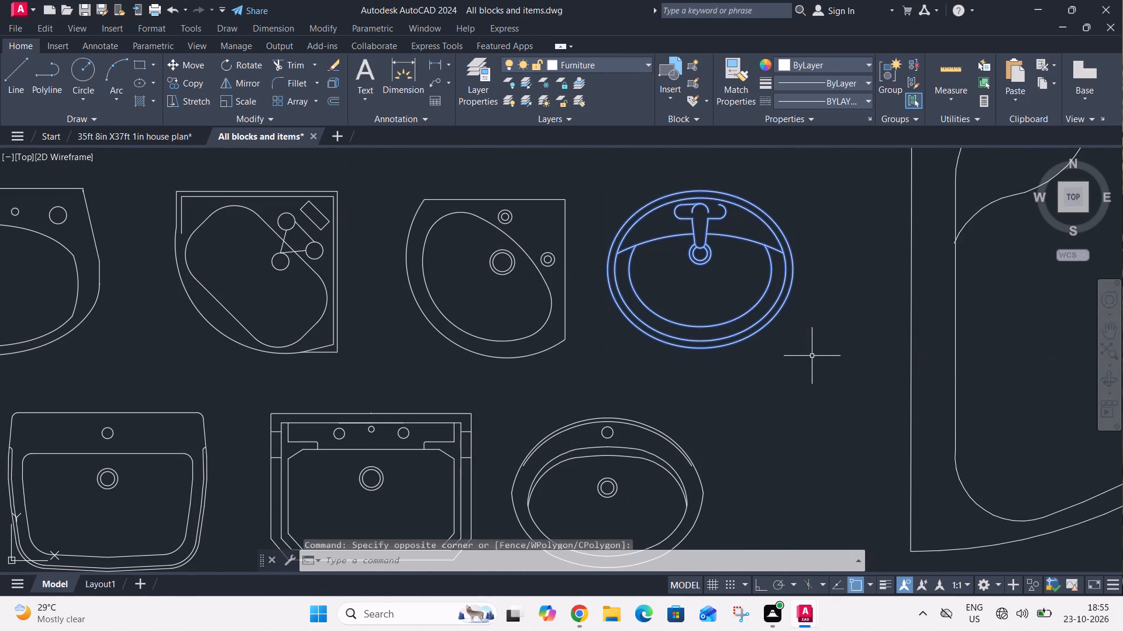
Add the four-burner cooktop with side control knobs from the kitchen appliance section to the selection.
{"action": "scroll", "coordinate": [791, 379], "scroll_direction": "down", "scroll_amount": 3}
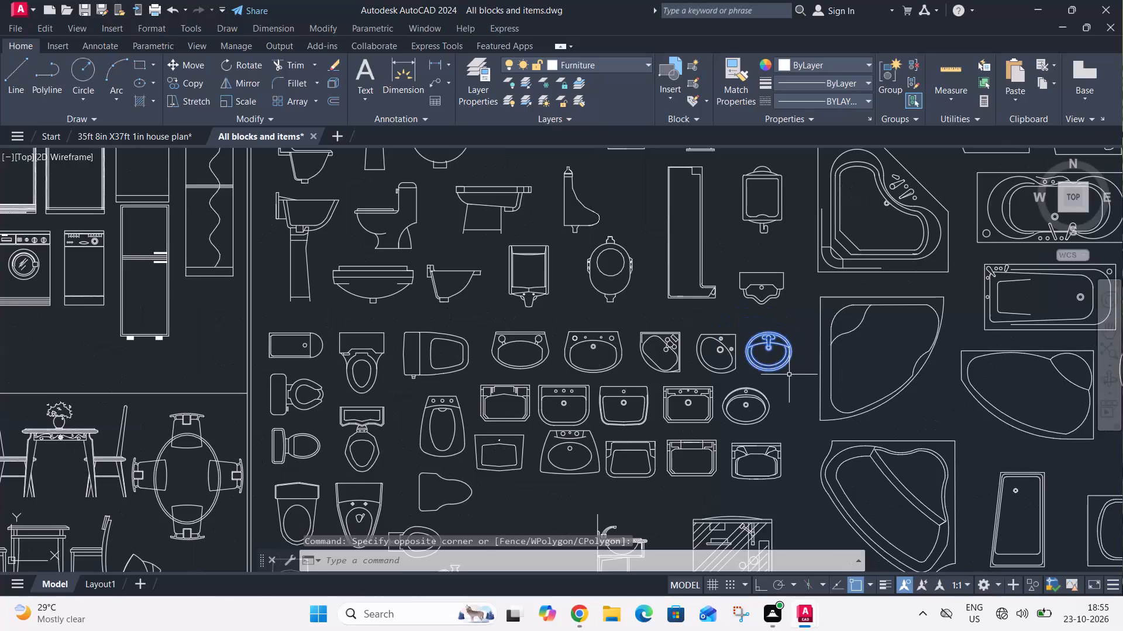
{"action": "scroll", "coordinate": [789, 377], "scroll_direction": "down", "scroll_amount": 2}
{"action": "middle_click_drag", "start_coordinate": [673, 266], "coordinate": [699, 335]}
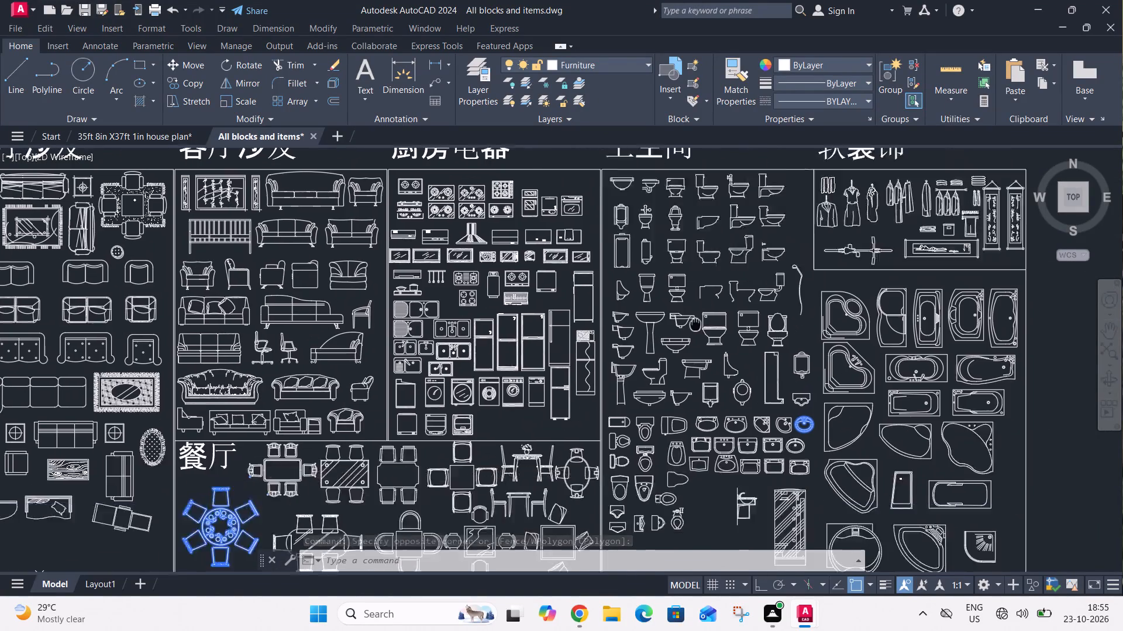
{"action": "middle_click_drag", "start_coordinate": [699, 335], "coordinate": [736, 401]}
{"action": "scroll", "coordinate": [595, 296], "scroll_direction": "up", "scroll_amount": 1}
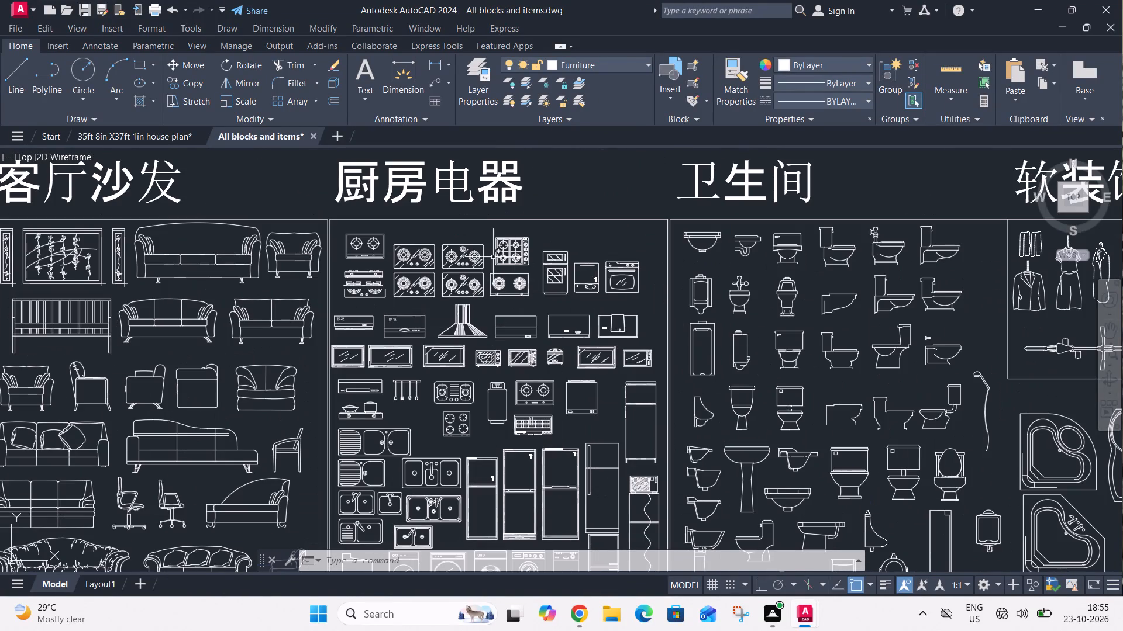
{"action": "scroll", "coordinate": [495, 254], "scroll_direction": "up", "scroll_amount": 1}
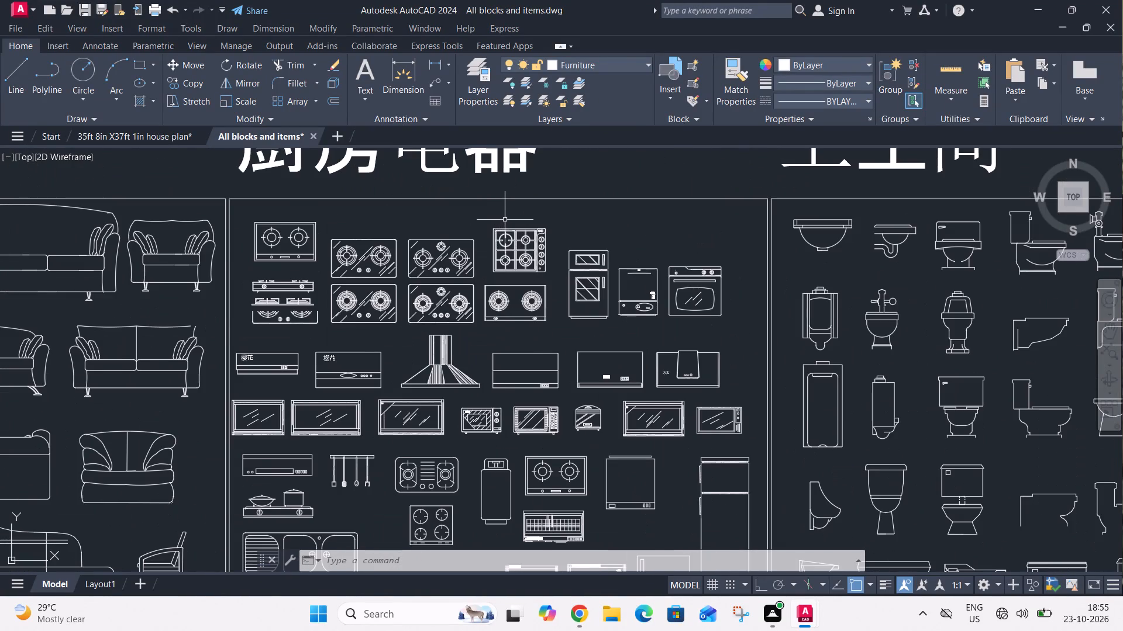
{"action": "scroll", "coordinate": [505, 223], "scroll_direction": "up", "scroll_amount": 1}
{"action": "left_click", "coordinate": [483, 228]}
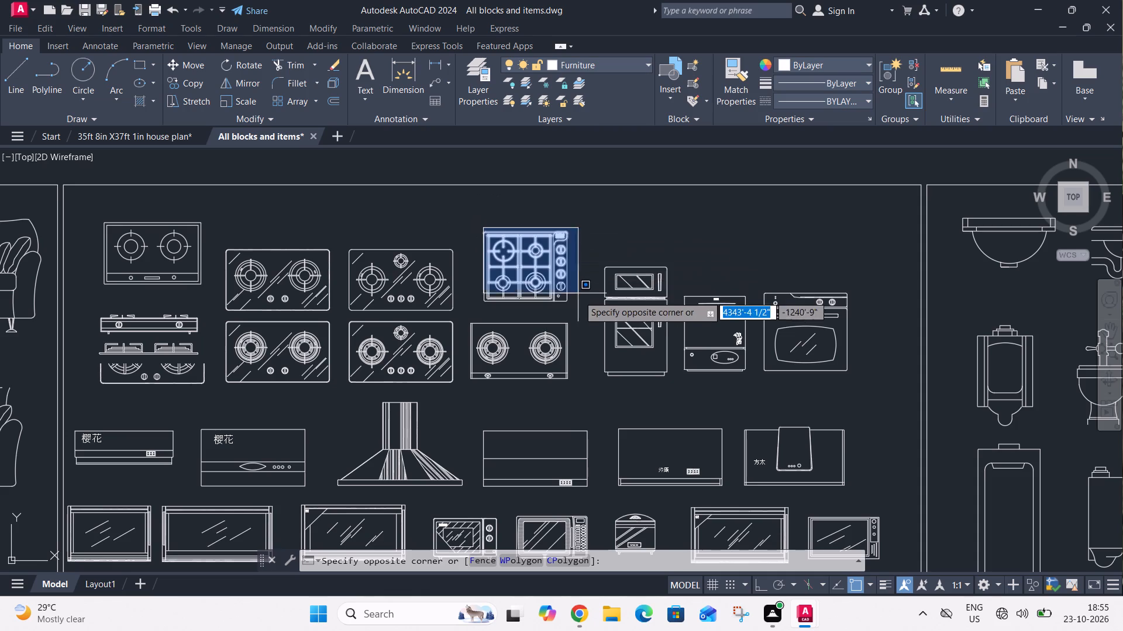
{"action": "left_click", "coordinate": [590, 317]}
Add the small double-bowl kitchen sink directly above the washing machines to the selection.
{"action": "scroll", "coordinate": [560, 265], "scroll_direction": "down", "scroll_amount": 3}
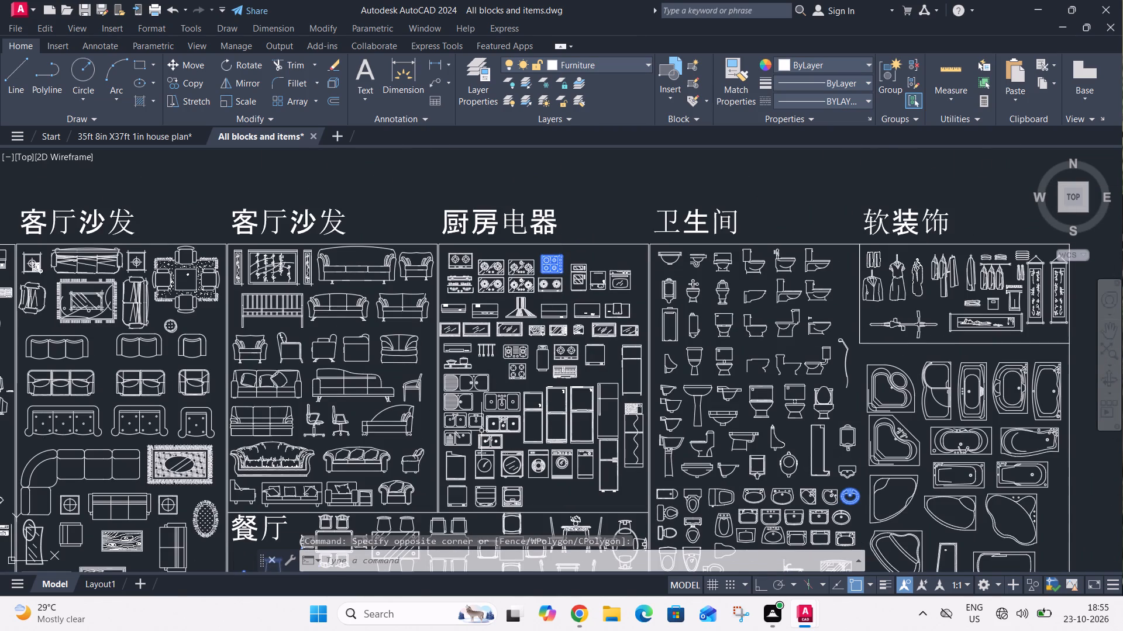
{"action": "middle_click_drag", "start_coordinate": [476, 397], "coordinate": [476, 321]}
{"action": "scroll", "coordinate": [477, 315], "scroll_direction": "down", "scroll_amount": 1}
{"action": "scroll", "coordinate": [475, 343], "scroll_direction": "up", "scroll_amount": 4}
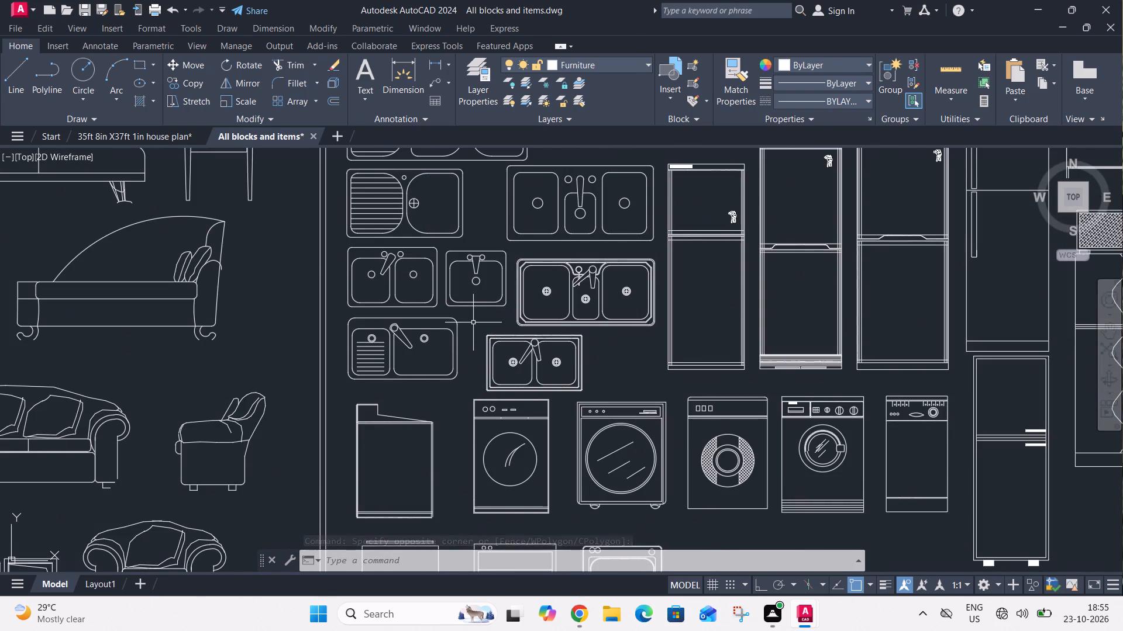
{"action": "left_click", "coordinate": [473, 323]}
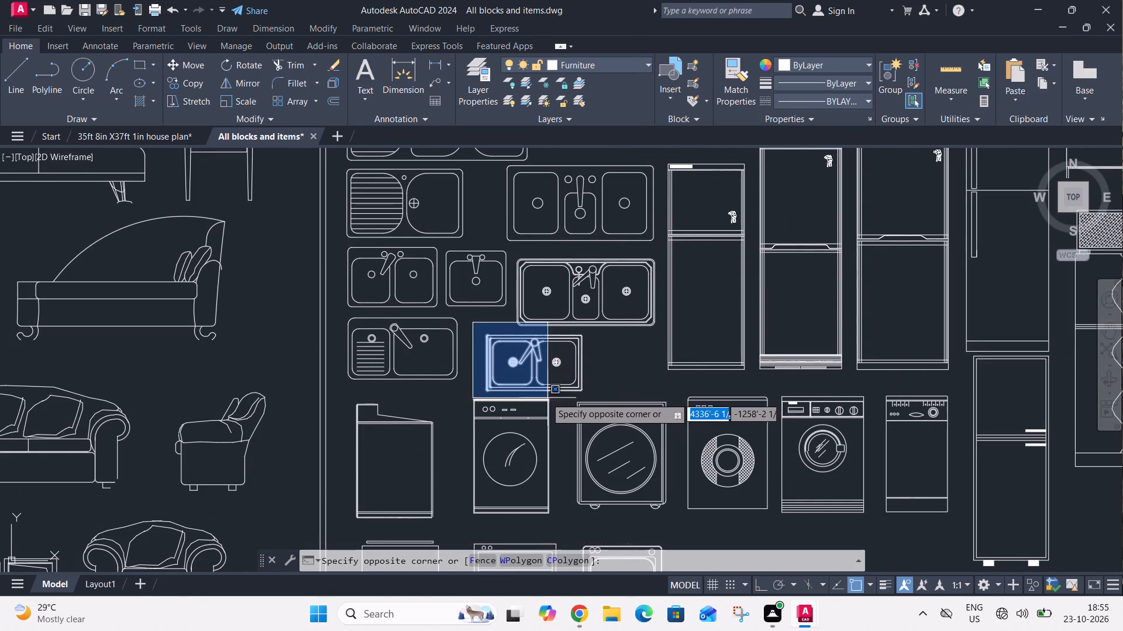
{"action": "left_click", "coordinate": [484, 334]}
{"action": "left_click_drag", "start_coordinate": [480, 326], "coordinate": [480, 332]}
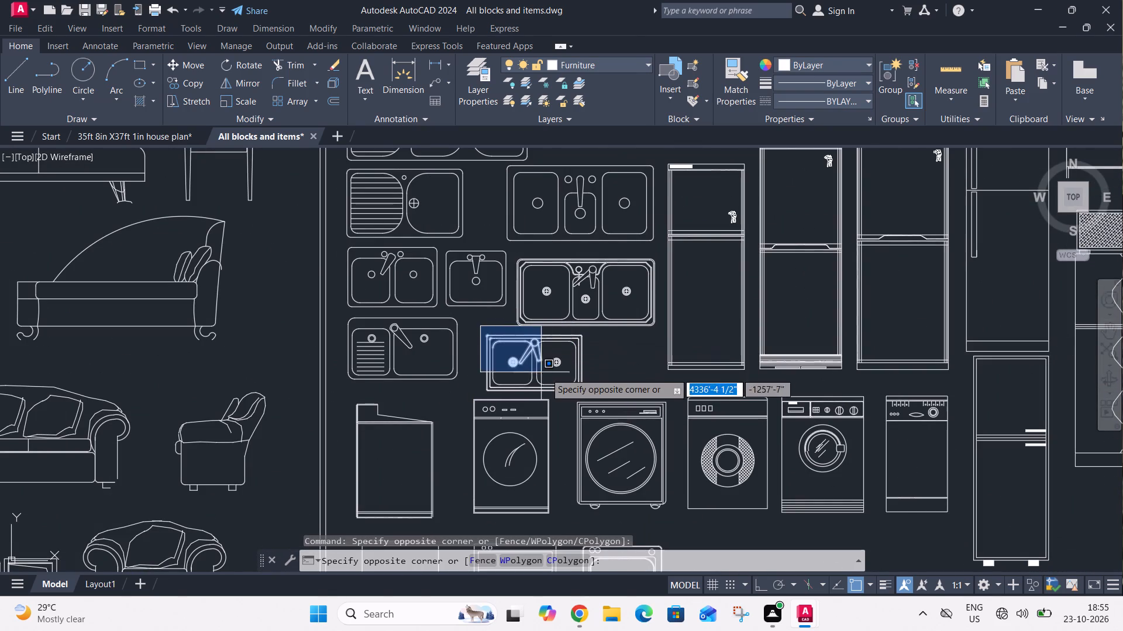
{"action": "left_click", "coordinate": [591, 396]}
Add the side-view toilet with cistern, beside the pedestal basin in the bathroom section, to the selection.
{"action": "scroll", "coordinate": [567, 368], "scroll_direction": "down", "scroll_amount": 2}
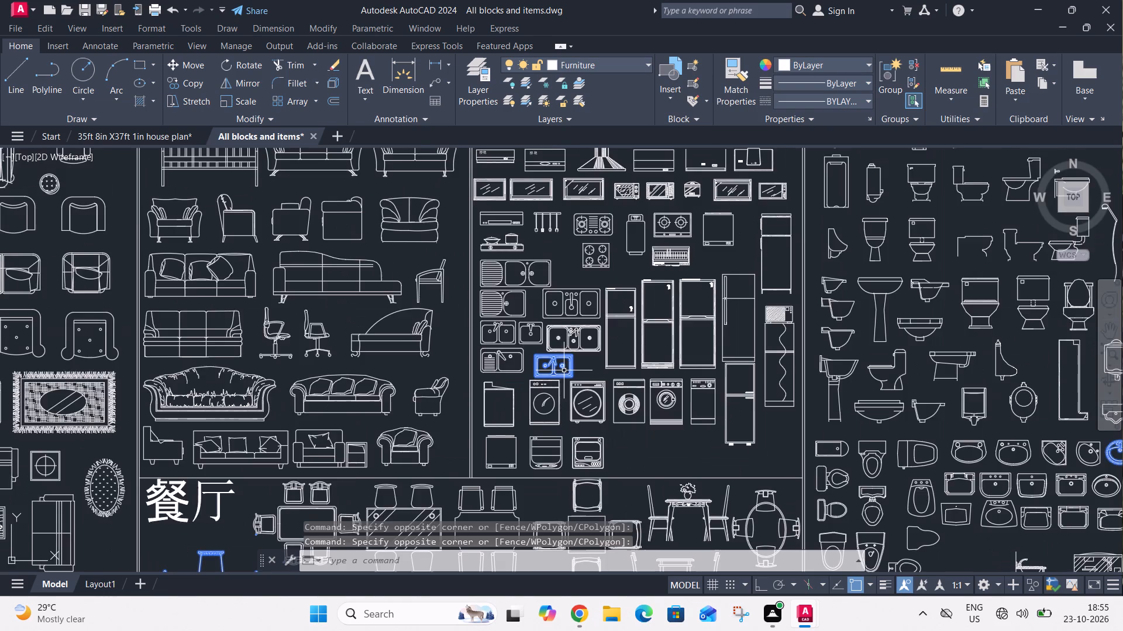
{"action": "scroll", "coordinate": [564, 370], "scroll_direction": "down", "scroll_amount": 1}
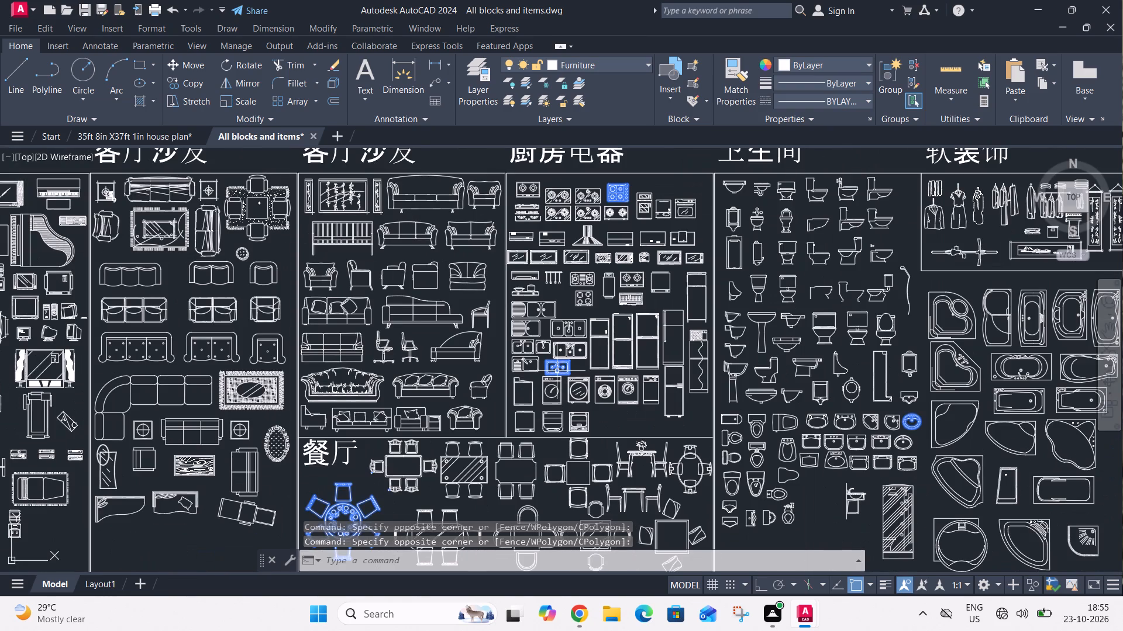
{"action": "middle_click_drag", "start_coordinate": [247, 345], "coordinate": [441, 292]}
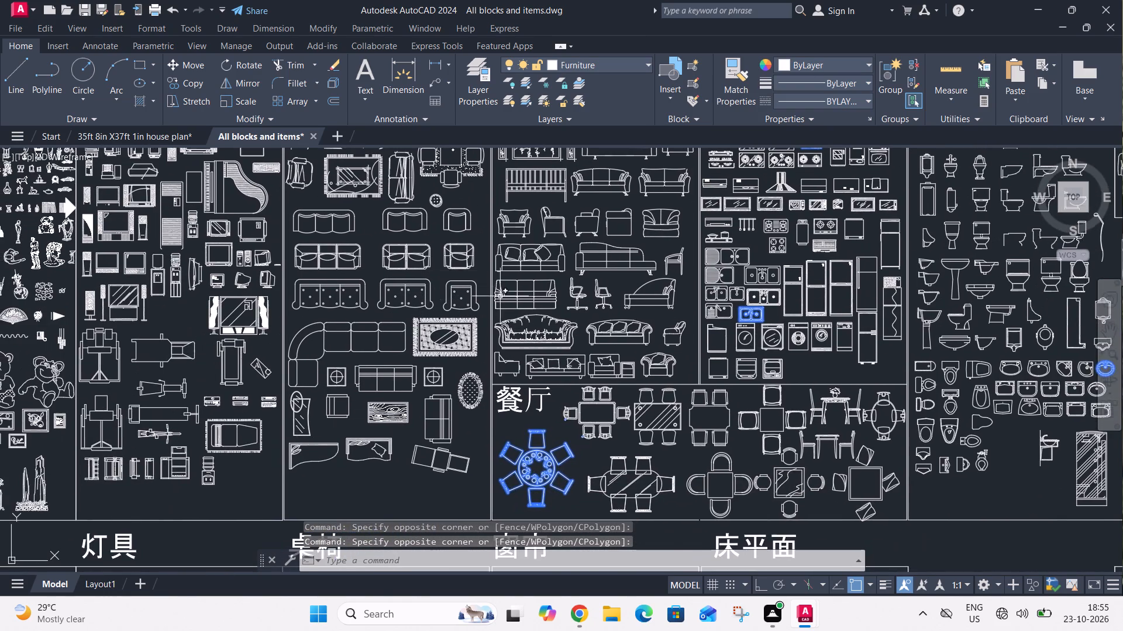
{"action": "scroll", "coordinate": [502, 307], "scroll_direction": "down", "scroll_amount": 1}
{"action": "scroll", "coordinate": [760, 328], "scroll_direction": "up", "scroll_amount": 2}
{"action": "middle_click_drag", "start_coordinate": [831, 362], "coordinate": [773, 351]}
{"action": "scroll", "coordinate": [831, 360], "scroll_direction": "up", "scroll_amount": 1}
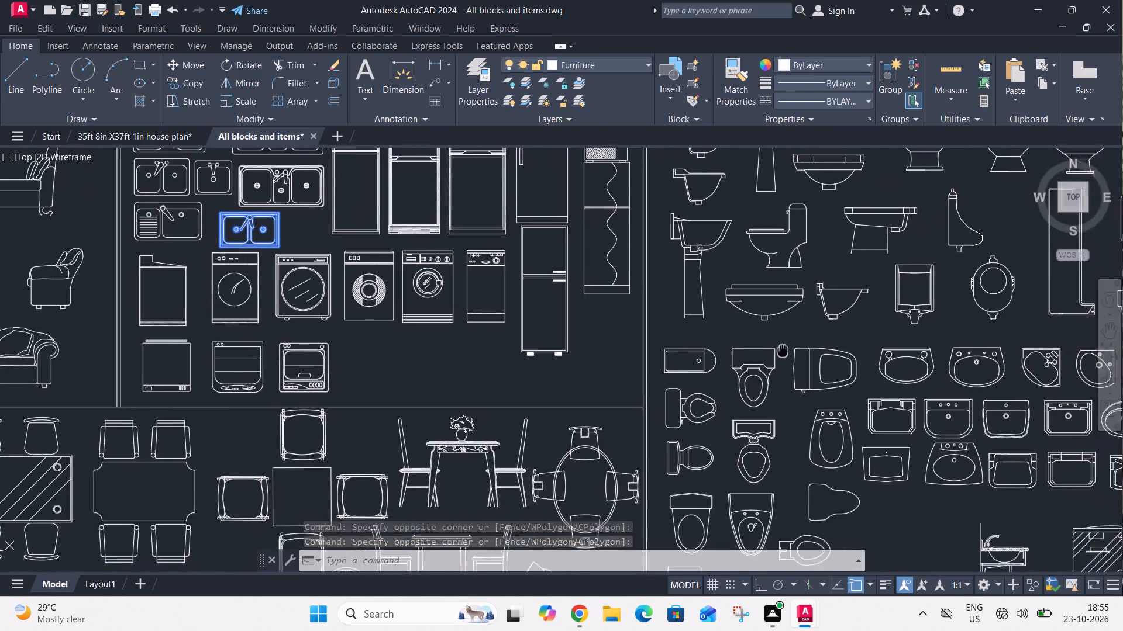
{"action": "middle_click_drag", "start_coordinate": [773, 351], "coordinate": [543, 303]}
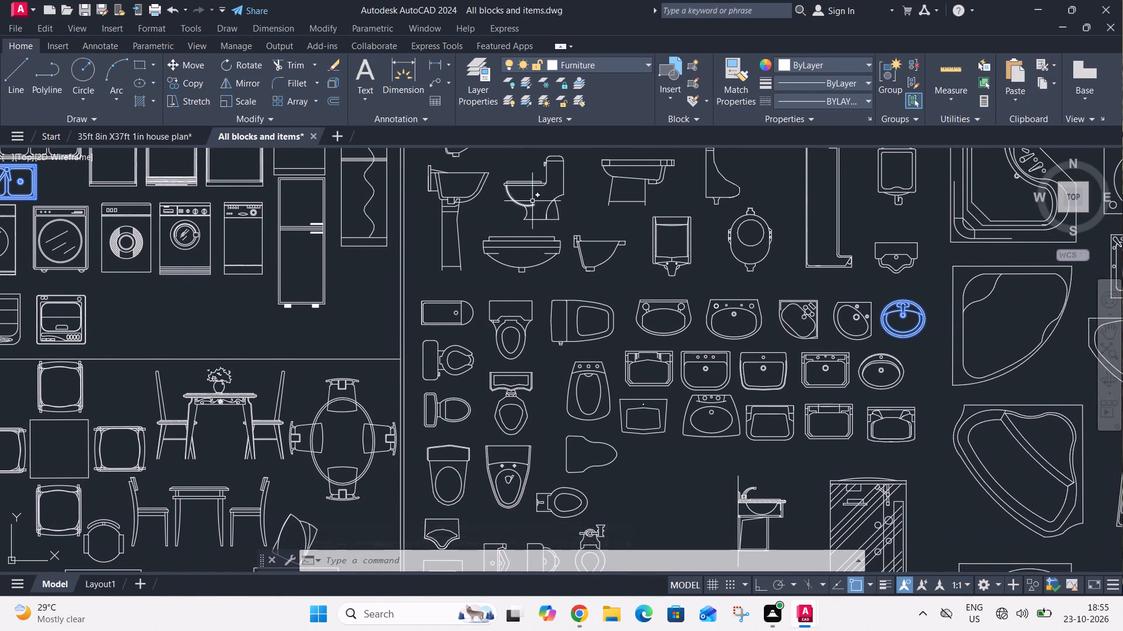
{"action": "middle_click_drag", "start_coordinate": [518, 191], "coordinate": [506, 282]}
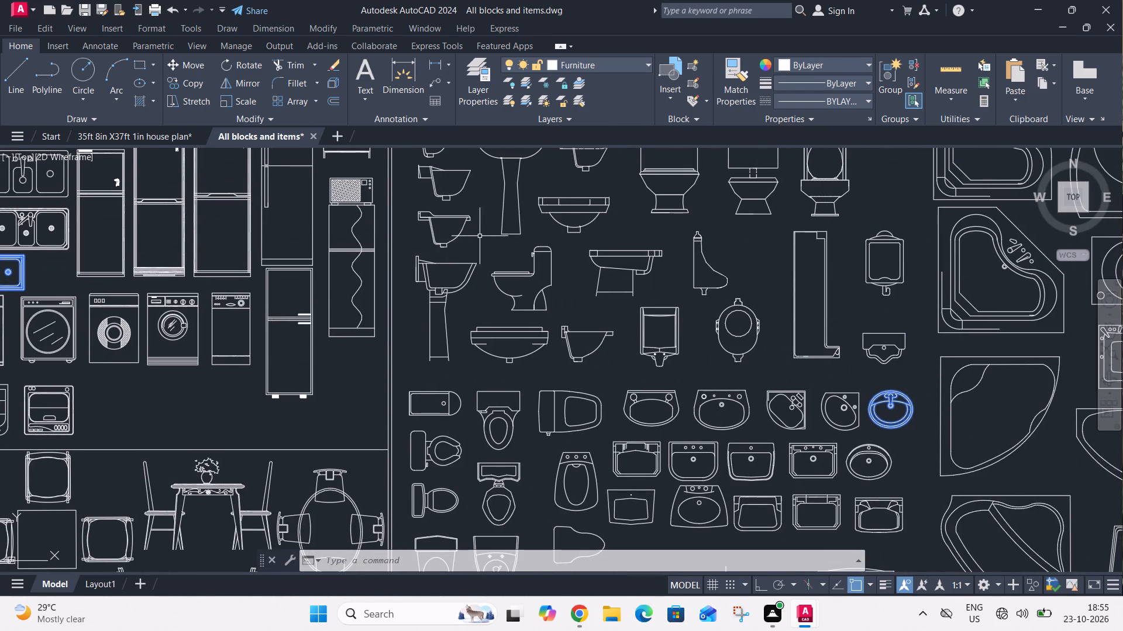
{"action": "middle_click_drag", "start_coordinate": [447, 245], "coordinate": [396, 257]}
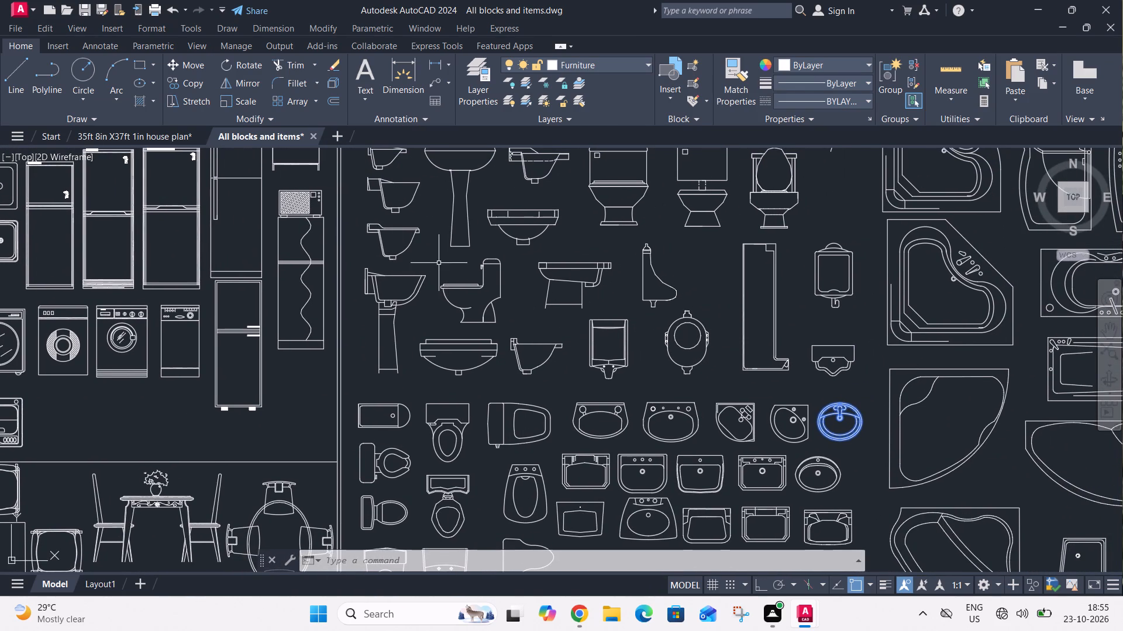
{"action": "left_click", "coordinate": [433, 256]}
{"action": "left_click", "coordinate": [509, 327]}
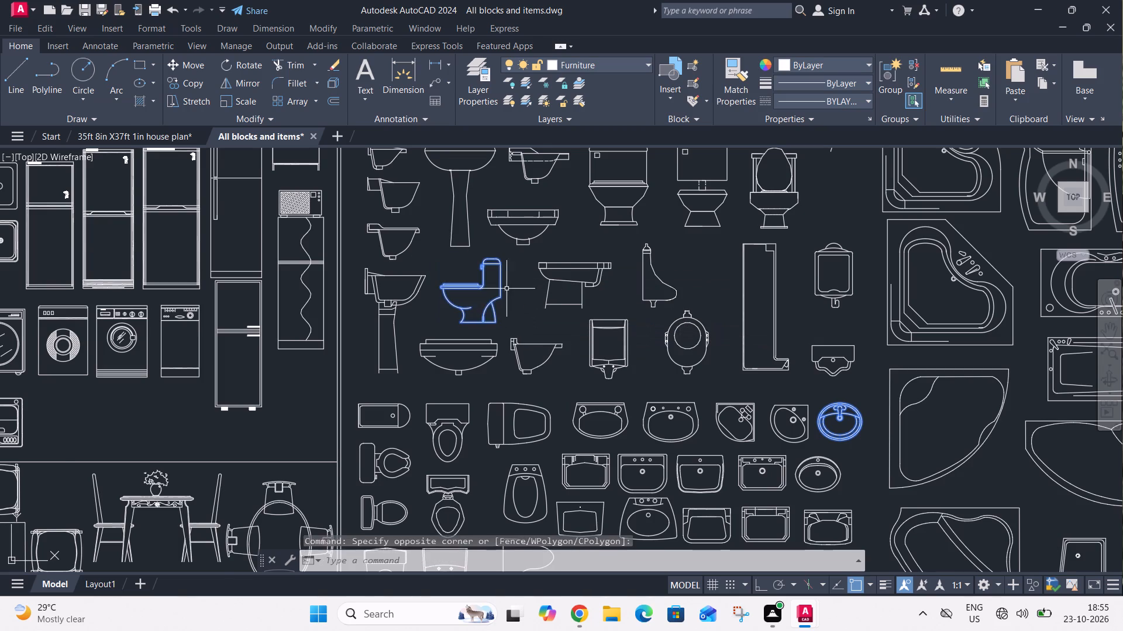
Add the first washbasin in the top row of plan-view basins to the selection.
{"action": "scroll", "coordinate": [509, 279], "scroll_direction": "down", "scroll_amount": 2}
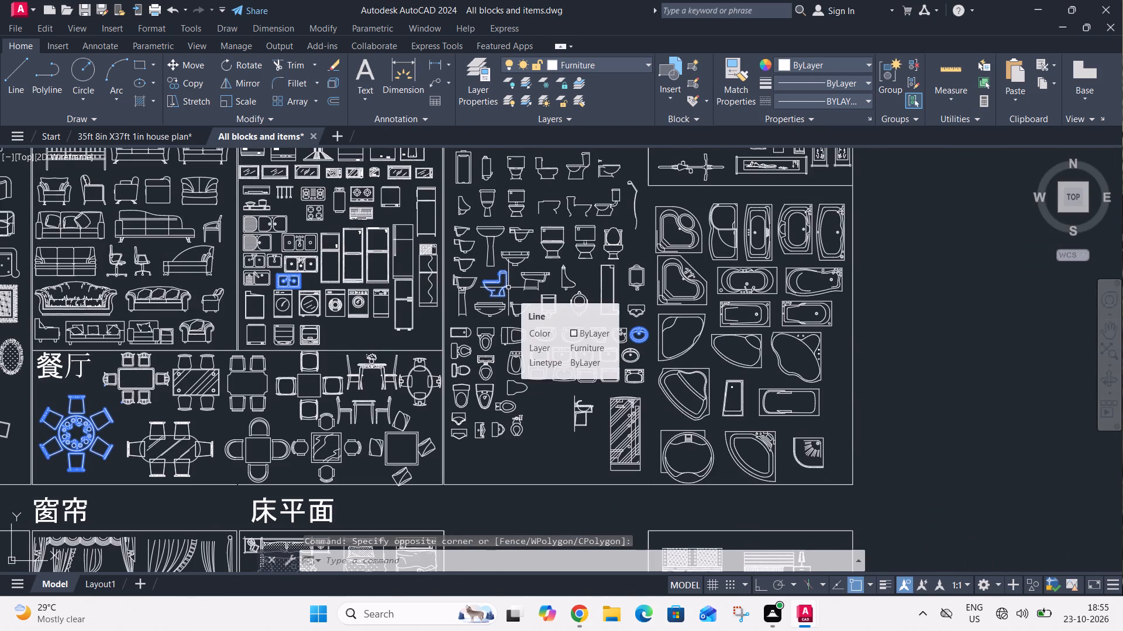
{"action": "scroll", "coordinate": [590, 346], "scroll_direction": "up", "scroll_amount": 2}
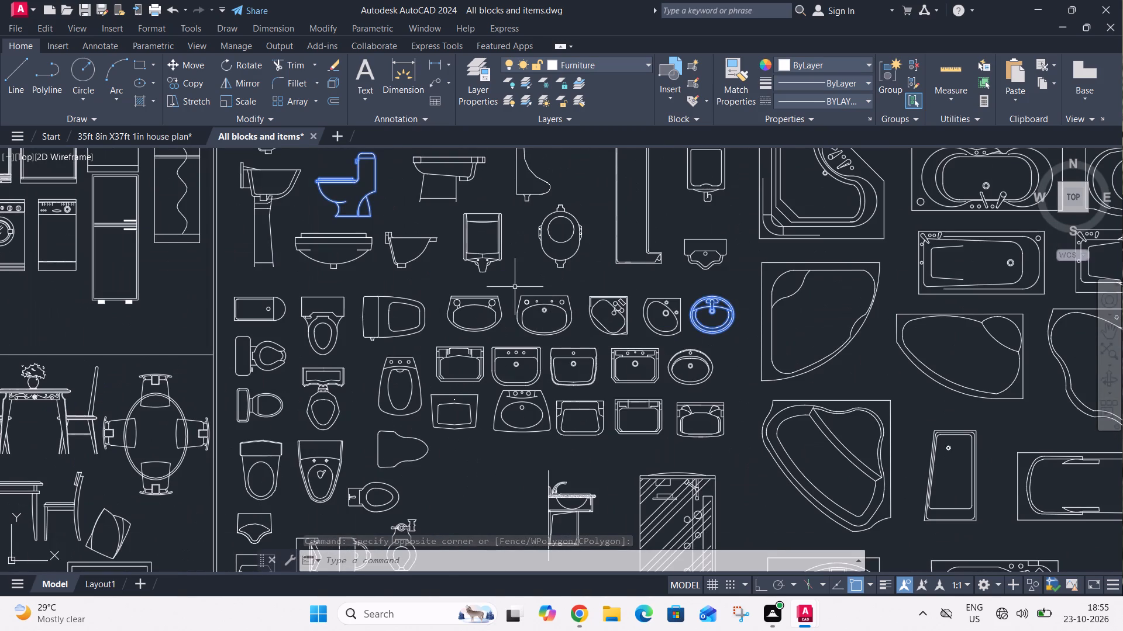
{"action": "left_click", "coordinate": [439, 277]}
{"action": "left_click", "coordinate": [507, 338]}
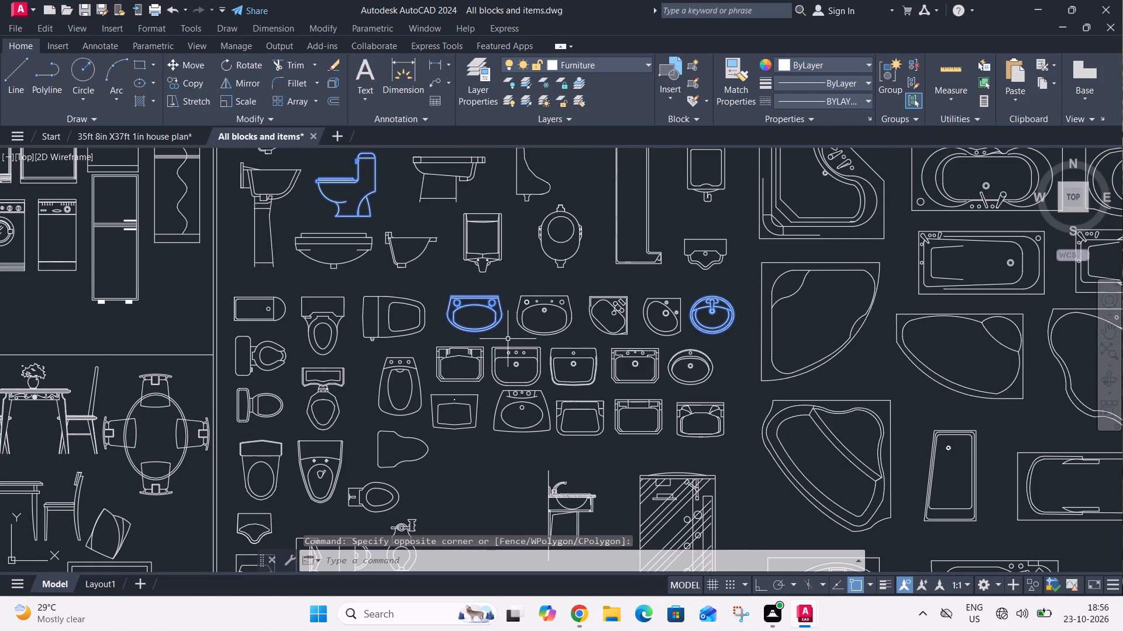
Add the complete living-room set of two sofas, armchair, two side tables and wood-grain coffee table to the selection.
{"action": "scroll", "coordinate": [509, 337], "scroll_direction": "down", "scroll_amount": 4}
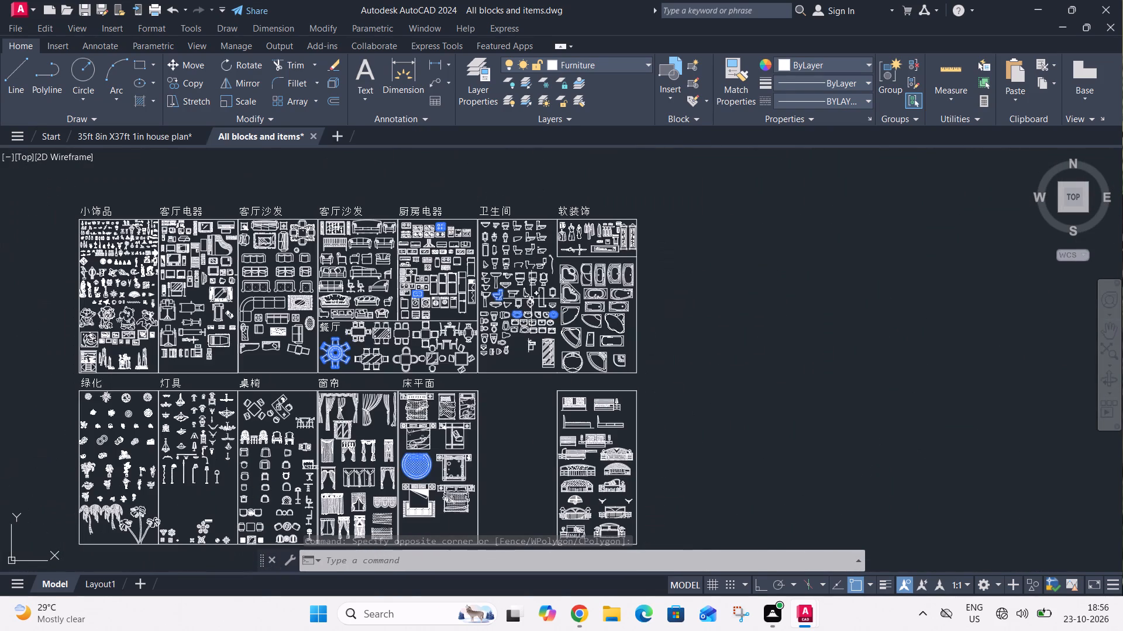
{"action": "middle_click_drag", "start_coordinate": [409, 393], "coordinate": [528, 330]}
{"action": "scroll", "coordinate": [359, 230], "scroll_direction": "up", "scroll_amount": 2}
{"action": "scroll", "coordinate": [396, 287], "scroll_direction": "up", "scroll_amount": 2}
{"action": "left_click", "coordinate": [376, 263]}
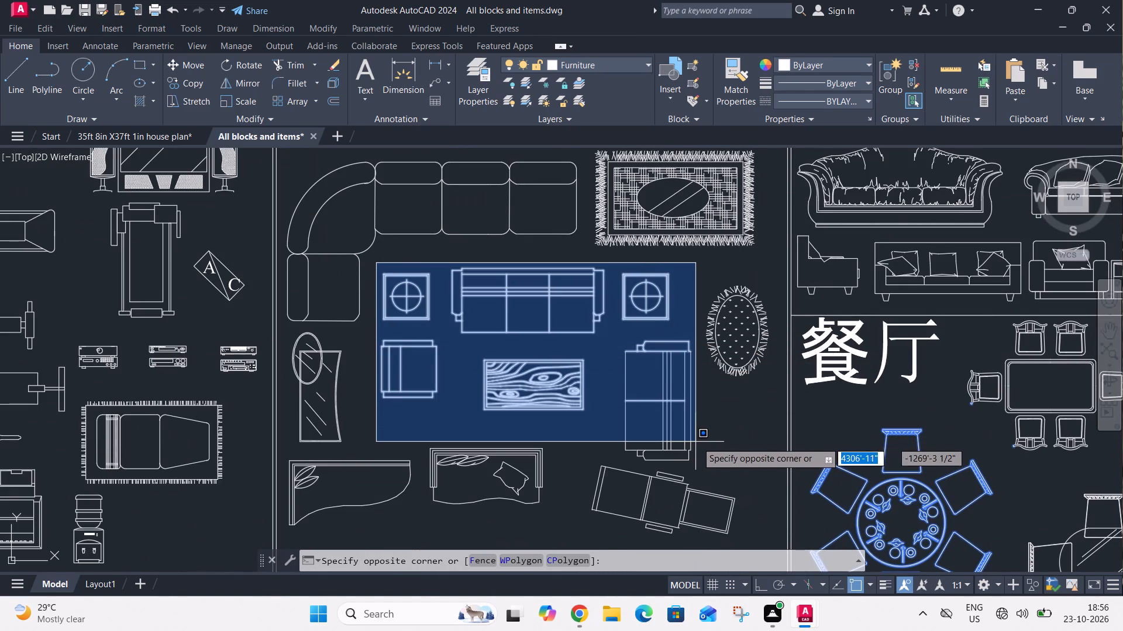
{"action": "left_click", "coordinate": [698, 442]}
{"action": "left_click", "coordinate": [612, 328]}
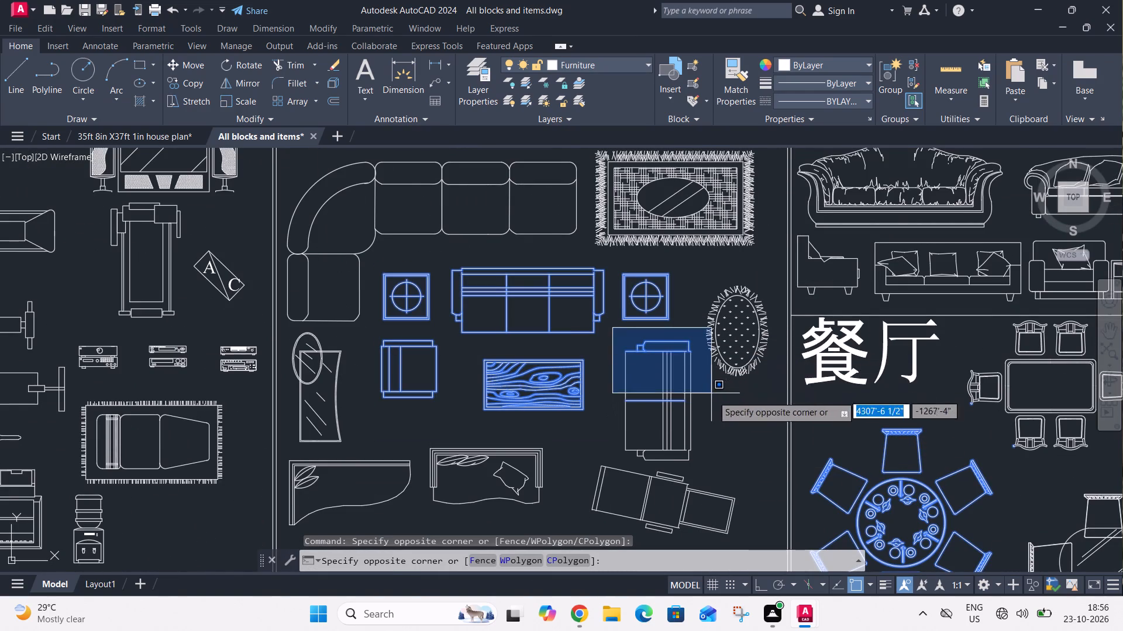
{"action": "left_click", "coordinate": [698, 462]}
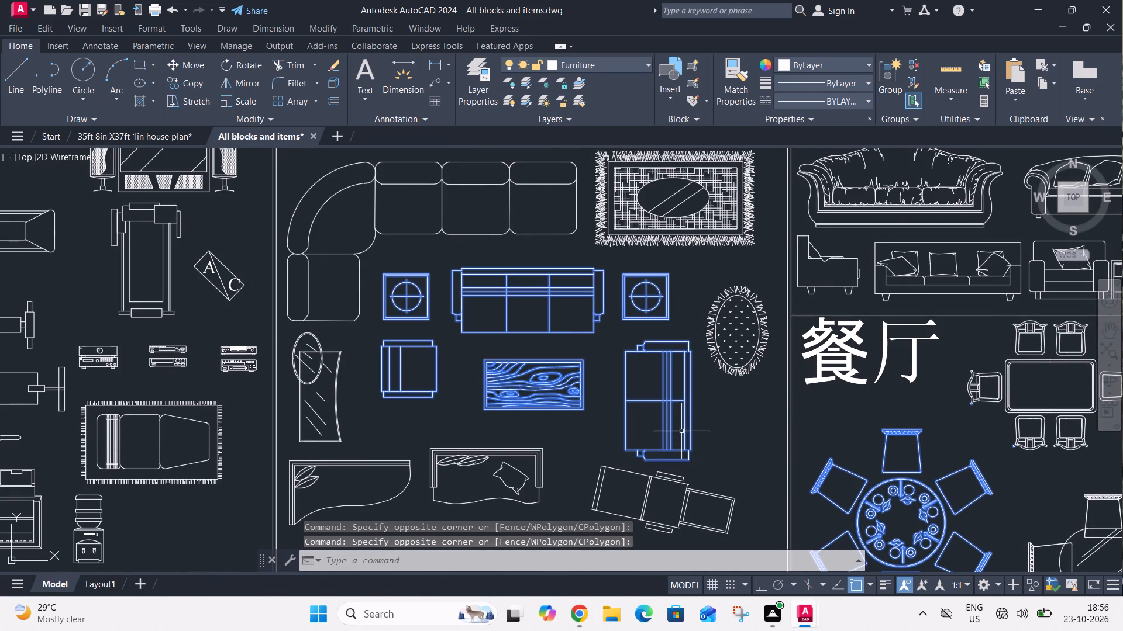
Add the round table with two angled armchairs from the table and chair section to the selection.
{"action": "scroll", "coordinate": [640, 396], "scroll_direction": "down", "scroll_amount": 3}
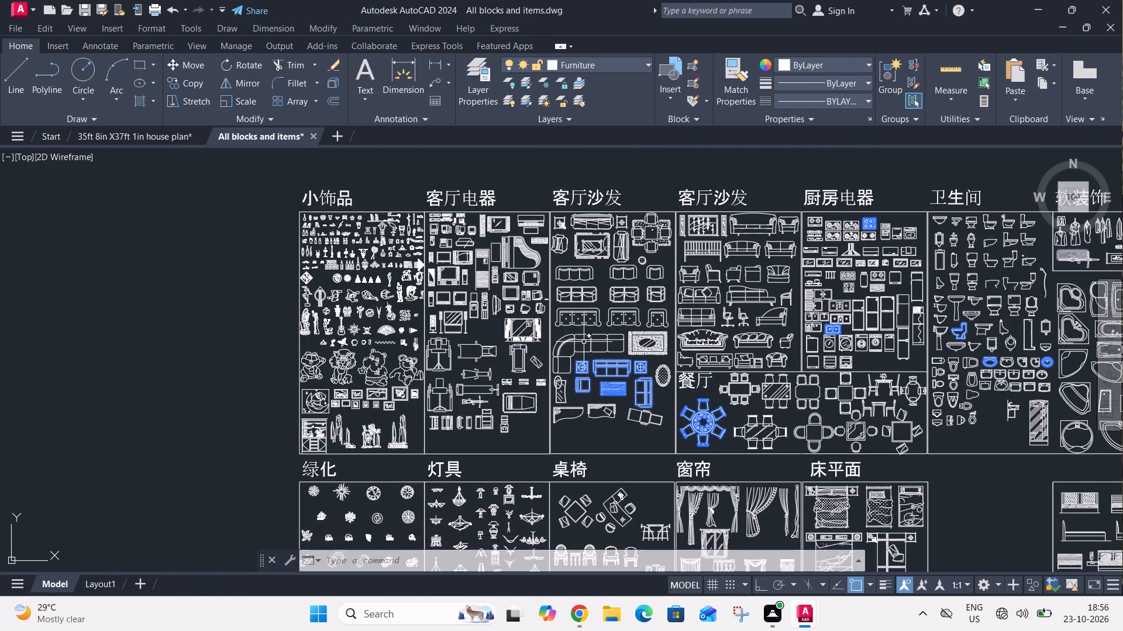
{"action": "middle_click_drag", "start_coordinate": [591, 359], "coordinate": [554, 117]}
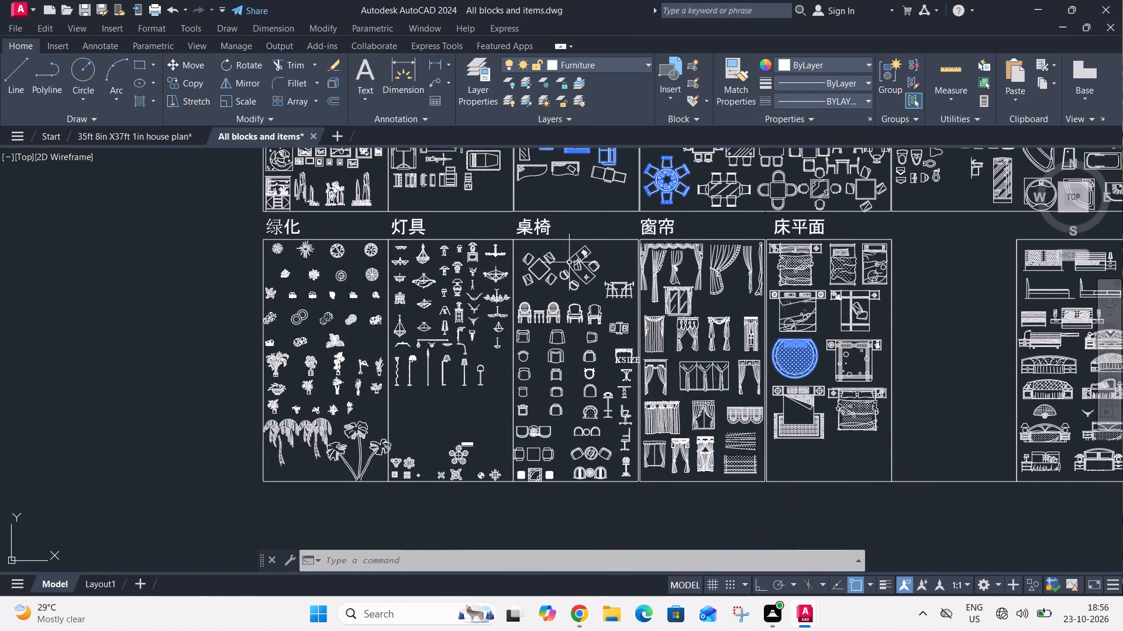
{"action": "scroll", "coordinate": [521, 441], "scroll_direction": "up", "scroll_amount": 4}
{"action": "scroll", "coordinate": [518, 359], "scroll_direction": "down", "scroll_amount": 2}
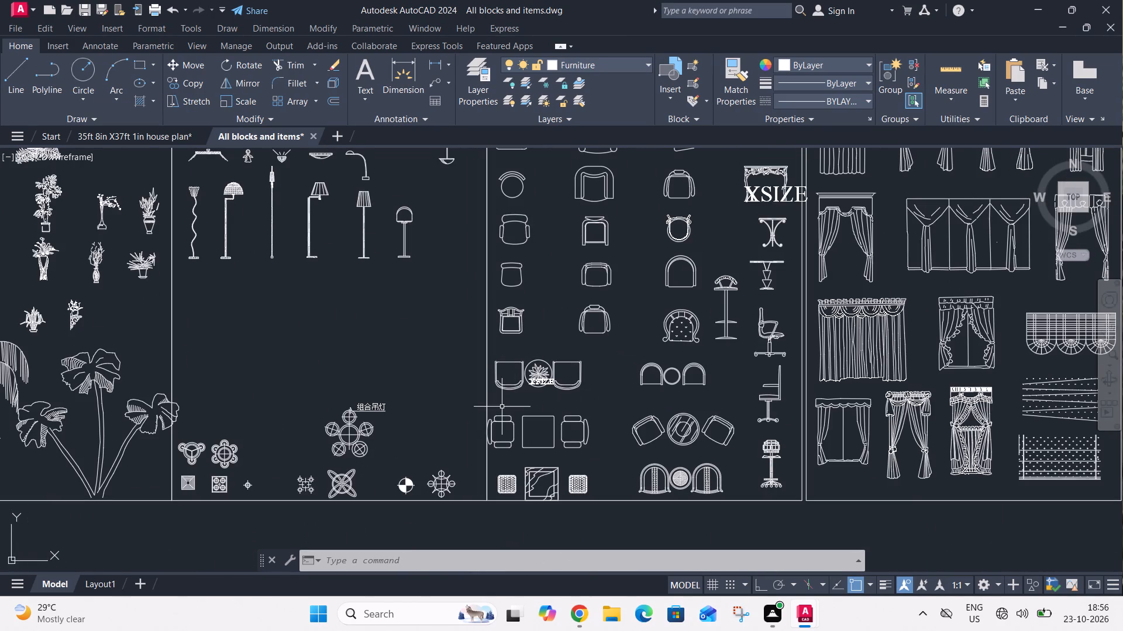
{"action": "left_click_drag", "start_coordinate": [623, 398], "coordinate": [629, 398]}
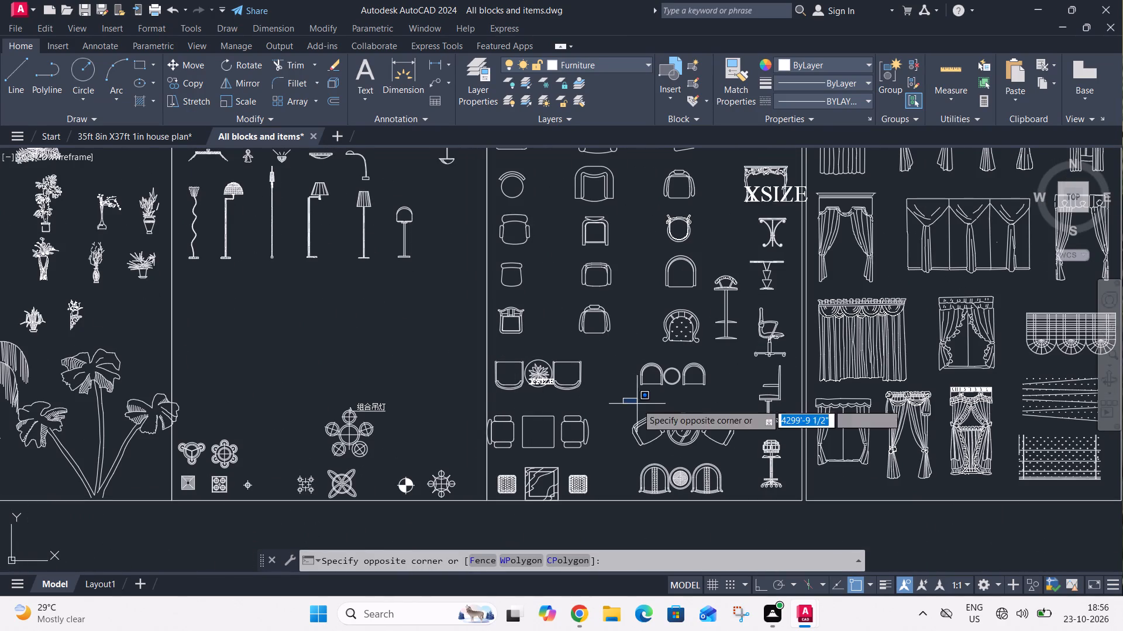
{"action": "left_click", "coordinate": [749, 454]}
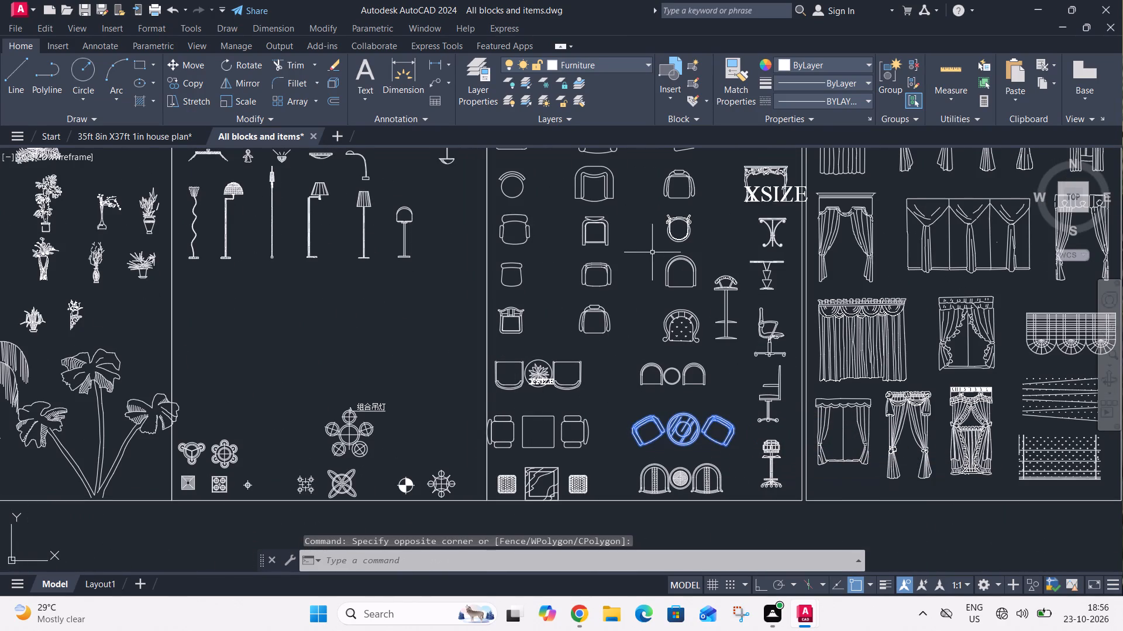
Add the single plan-view armchair in the fourth row of the middle chair column to the selection.
{"action": "left_click_drag", "start_coordinate": [569, 251], "coordinate": [569, 258]}
{"action": "left_click", "coordinate": [617, 295]}
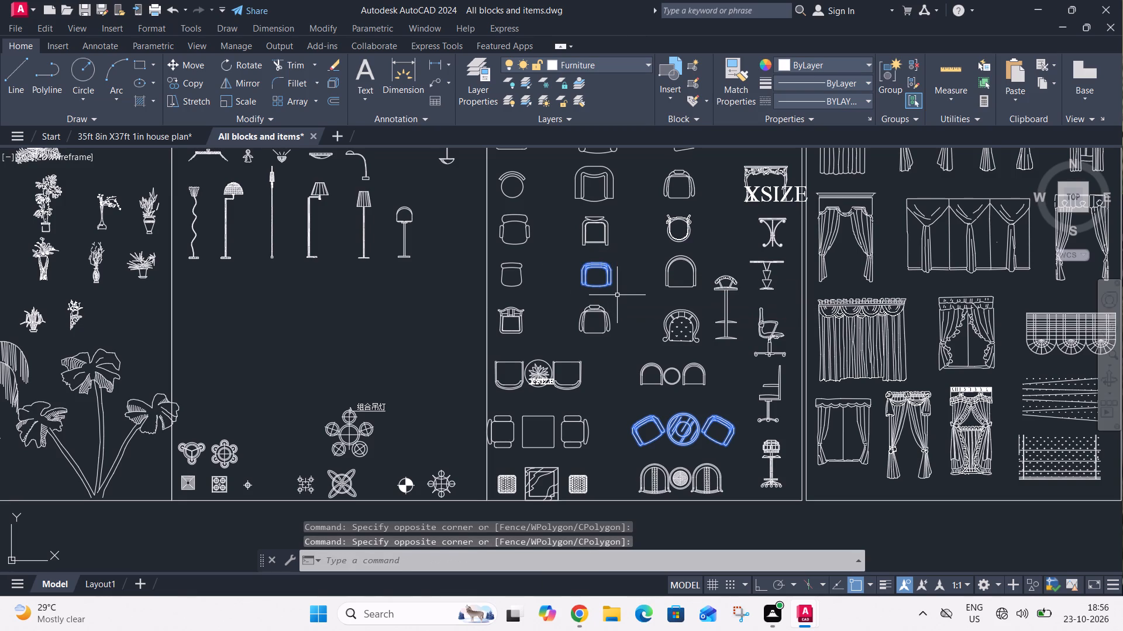
Copy the selected blocks and paste them into the 35ft 8in X37ft 1in house plan drawing, in the empty space beside the plan.
{"action": "key", "text": "ctrl+c"}
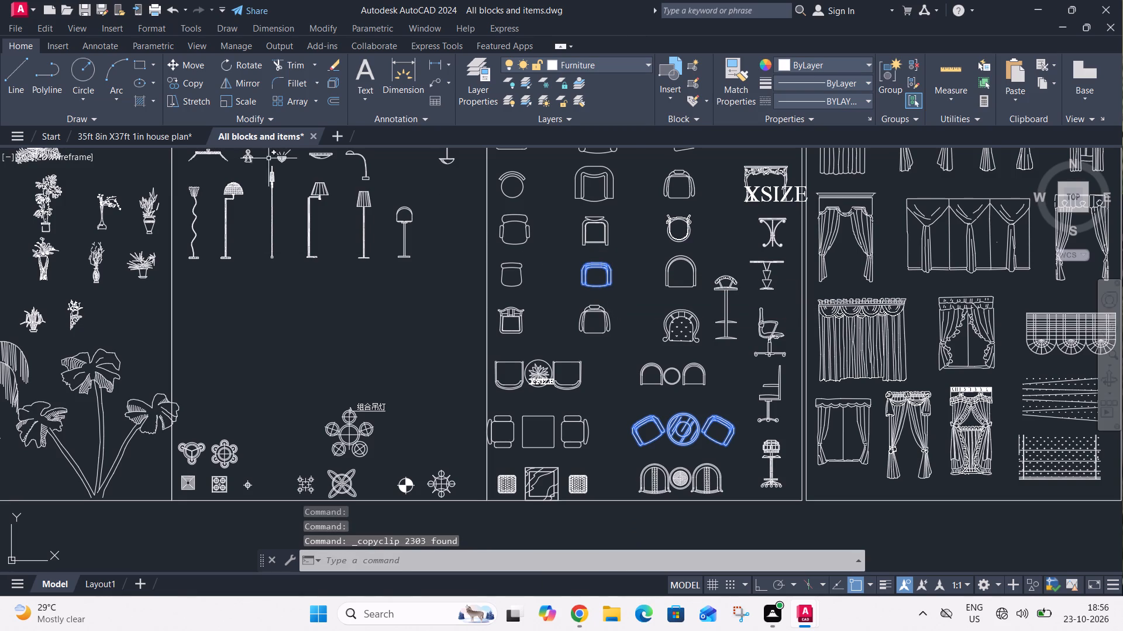
{"action": "left_click", "coordinate": [150, 134]}
{"action": "scroll", "coordinate": [287, 339], "scroll_direction": "down", "scroll_amount": 2}
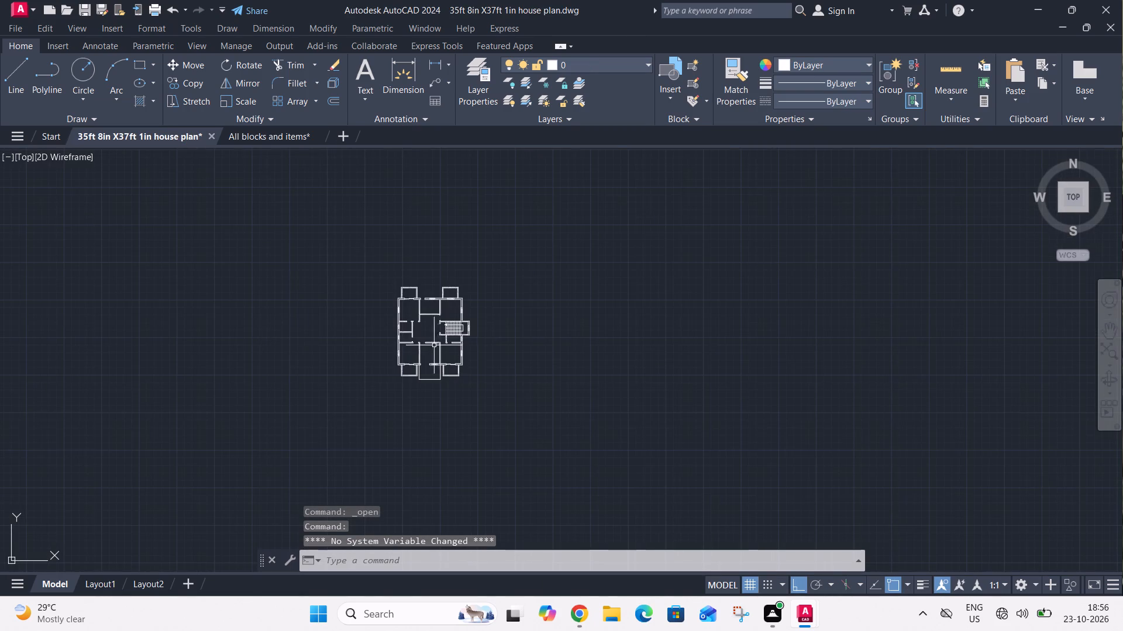
{"action": "scroll", "coordinate": [483, 359], "scroll_direction": "up", "scroll_amount": 2}
{"action": "left_click", "coordinate": [482, 362]}
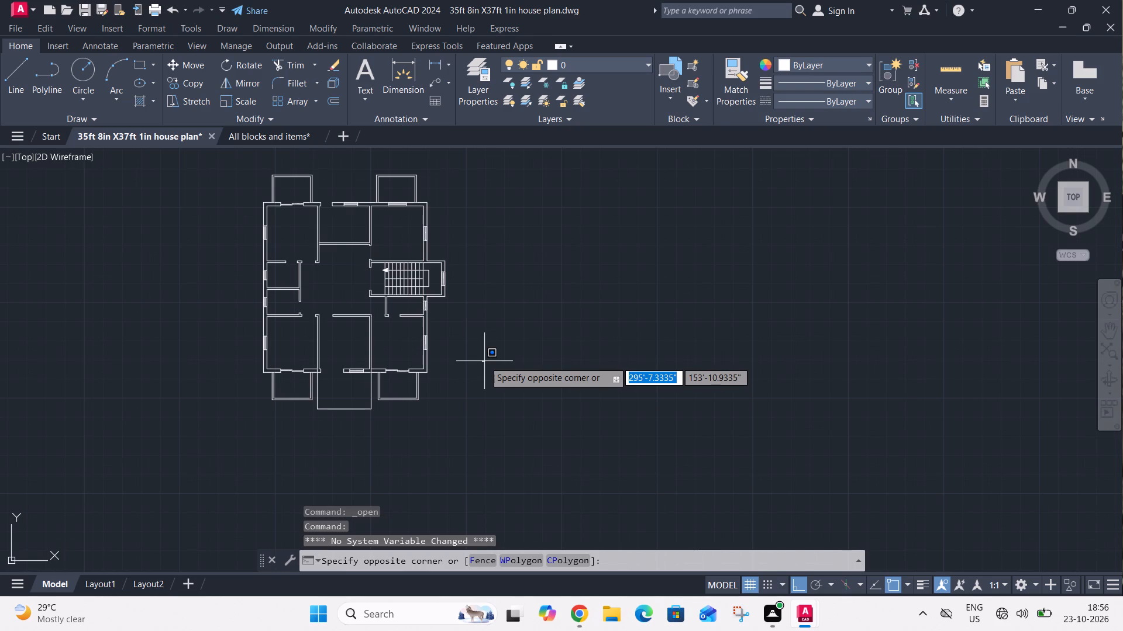
{"action": "key", "text": "ctrl+v"}
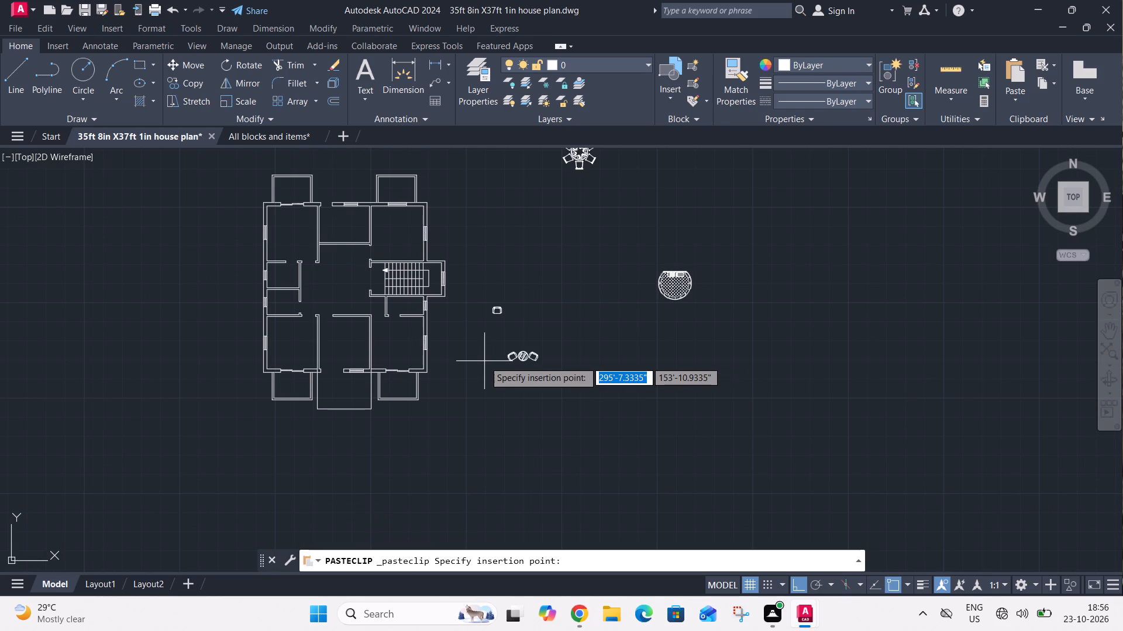
{"action": "left_click", "coordinate": [512, 481]}
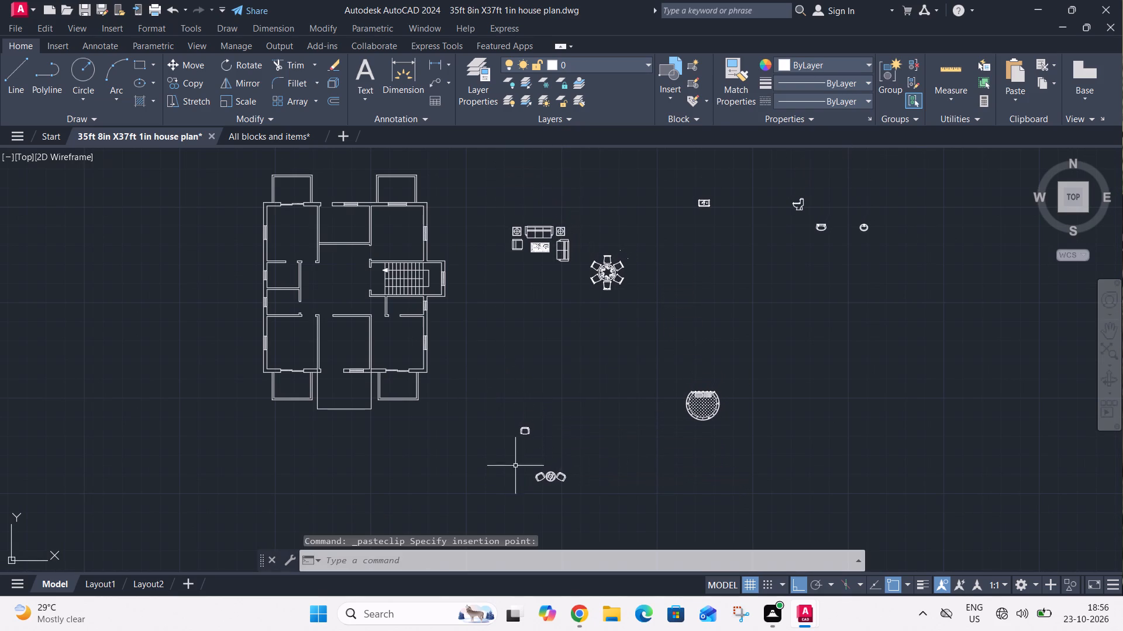
Copy the round dining table with six chairs from its centre into the central hall beside the staircase, placing it freely with Ortho off.
{"action": "scroll", "coordinate": [580, 259], "scroll_direction": "up", "scroll_amount": 2}
{"action": "left_click", "coordinate": [590, 231]}
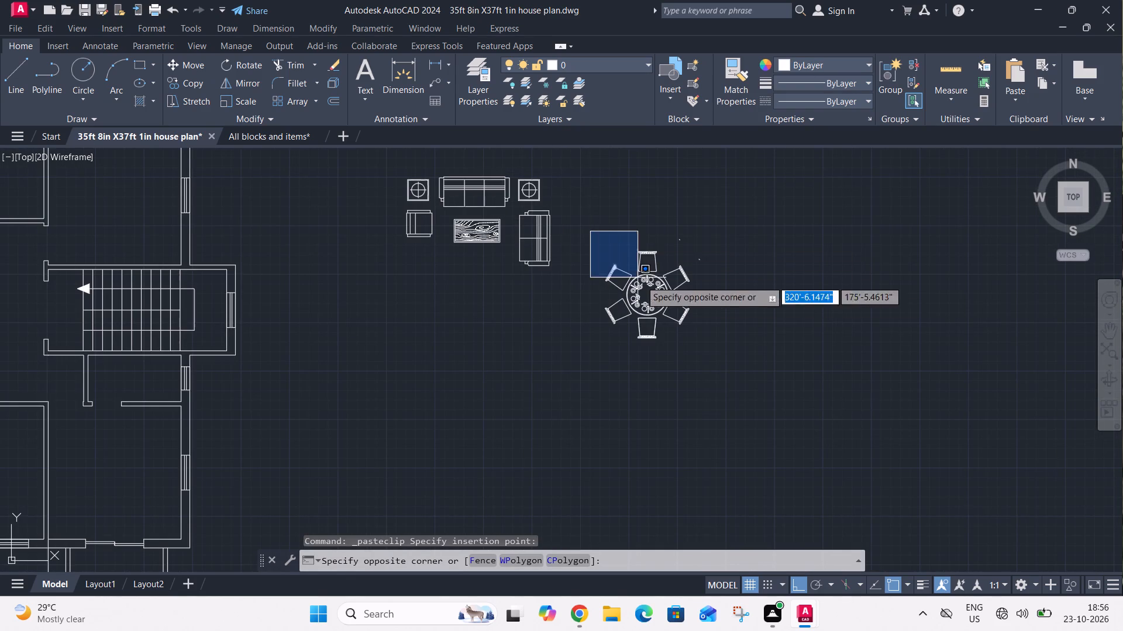
{"action": "left_click", "coordinate": [674, 344]}
{"action": "scroll", "coordinate": [611, 259], "scroll_direction": "up", "scroll_amount": 2}
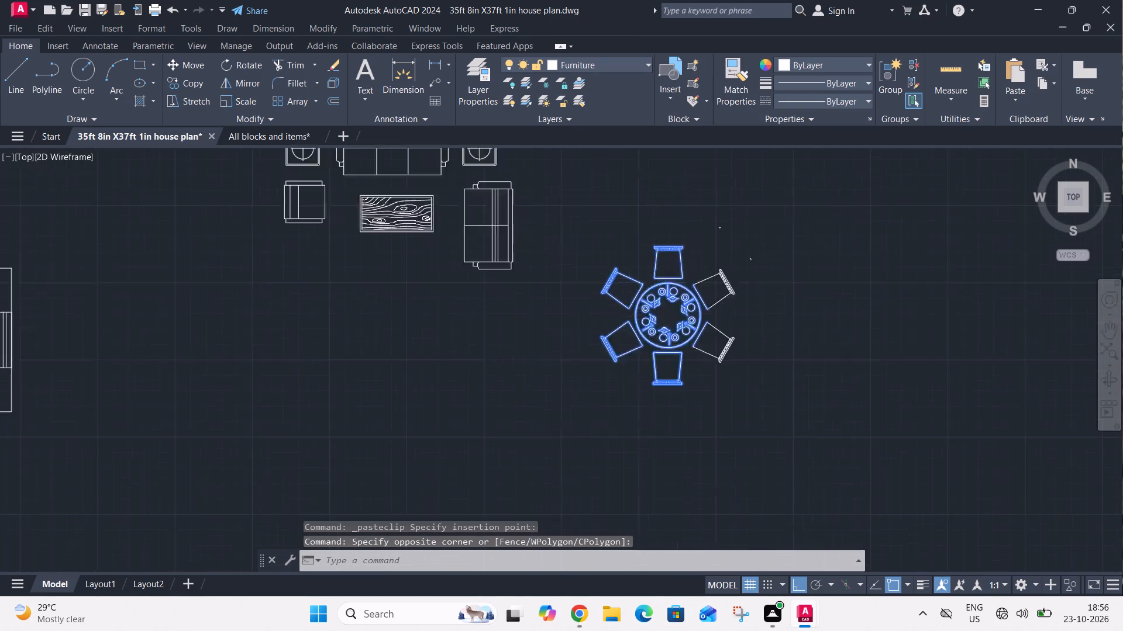
{"action": "scroll", "coordinate": [611, 259], "scroll_direction": "up", "scroll_amount": 1}
{"action": "left_click", "coordinate": [580, 235]}
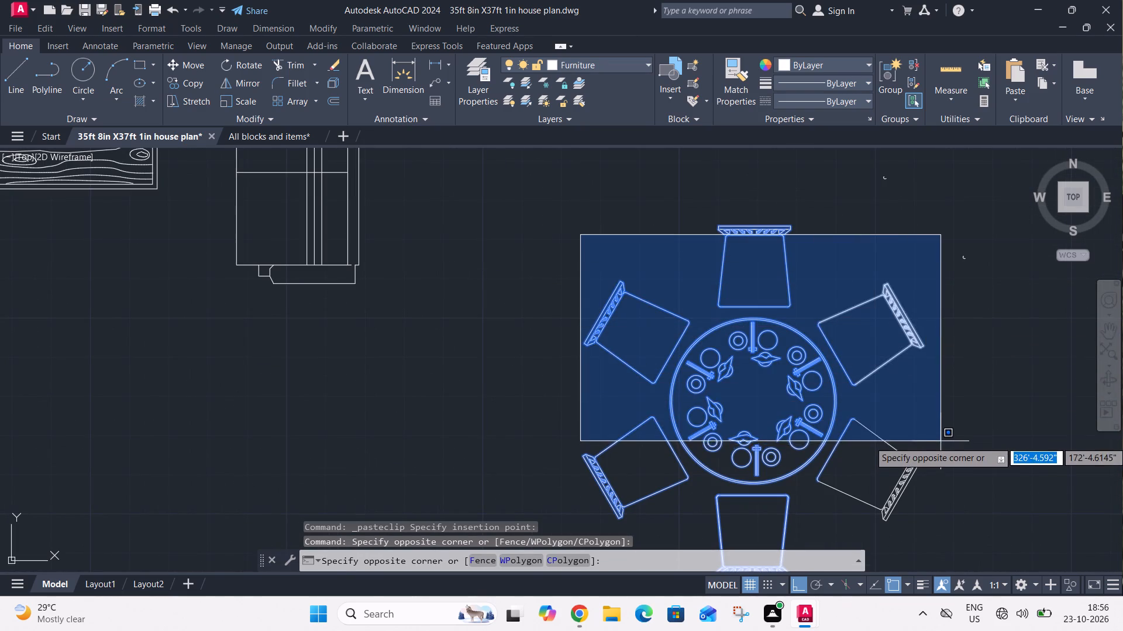
{"action": "scroll", "coordinate": [941, 441], "scroll_direction": "down", "scroll_amount": 2}
{"action": "left_click", "coordinate": [944, 494]}
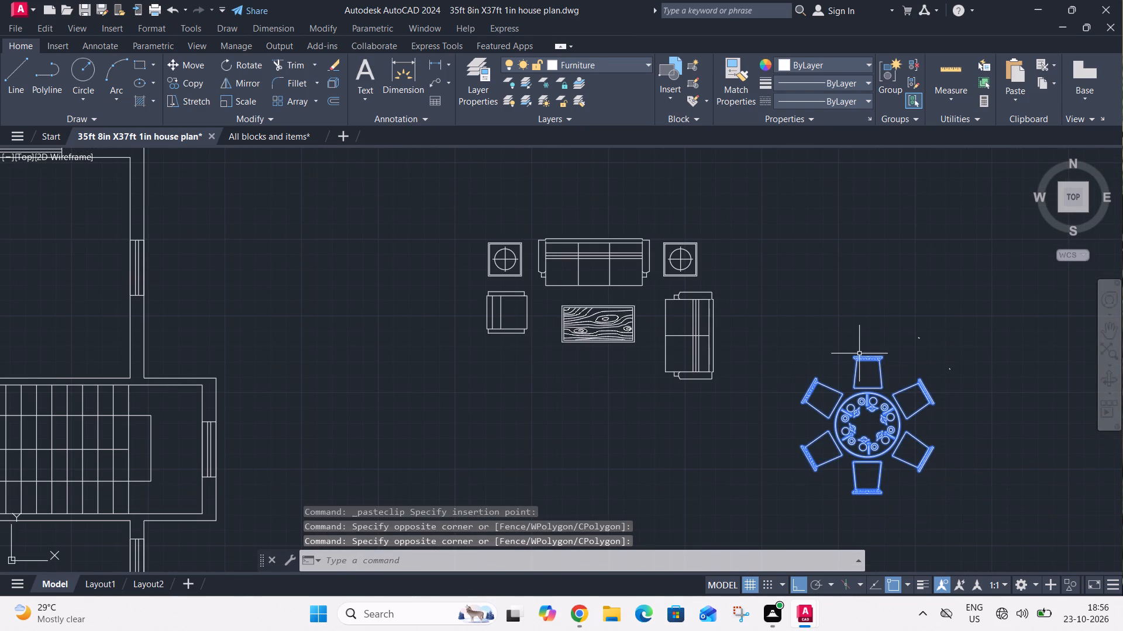
{"action": "type", "text": "CO"}
{"action": "key", "text": "space"}
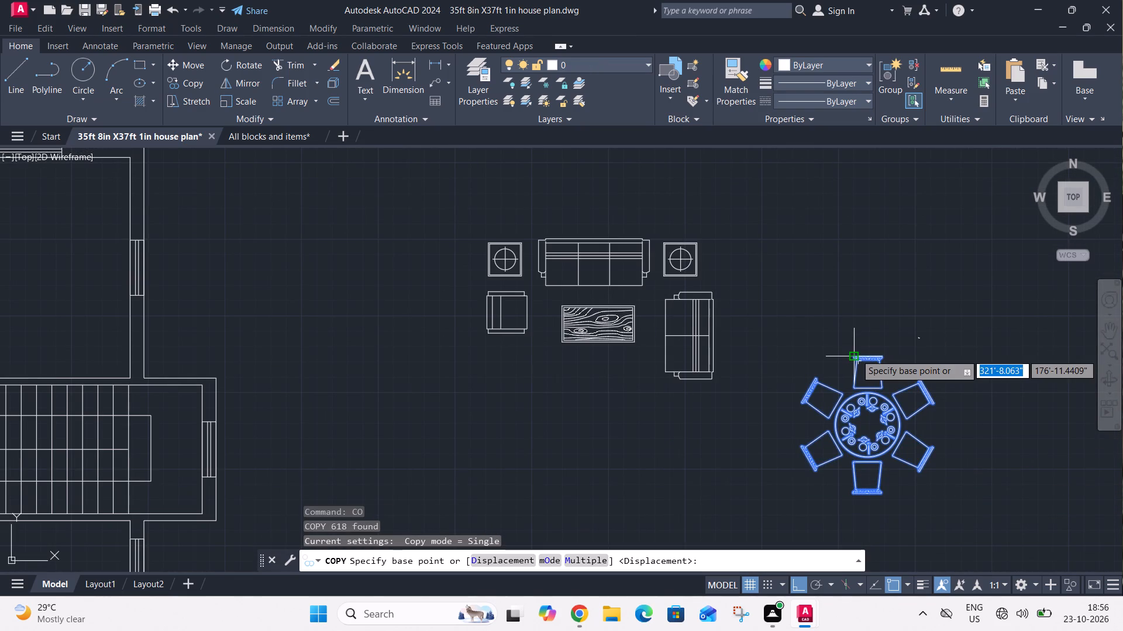
{"action": "left_click", "coordinate": [866, 424]}
{"action": "scroll", "coordinate": [873, 386], "scroll_direction": "down", "scroll_amount": 1}
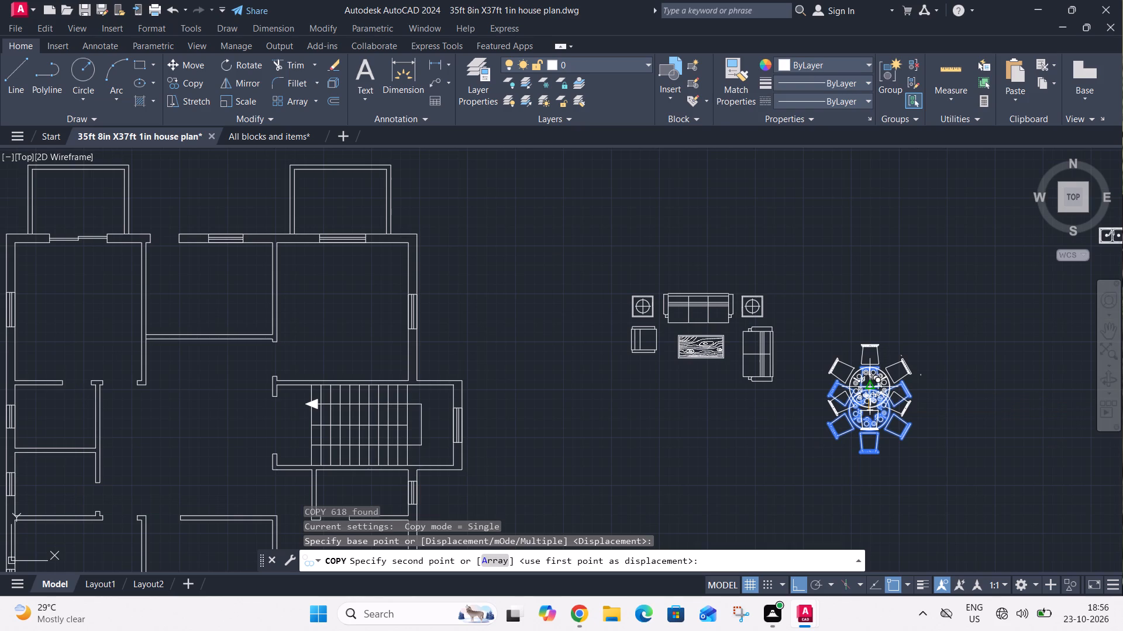
{"action": "scroll", "coordinate": [890, 358], "scroll_direction": "down", "scroll_amount": 2}
{"action": "scroll", "coordinate": [612, 408], "scroll_direction": "up", "scroll_amount": 1}
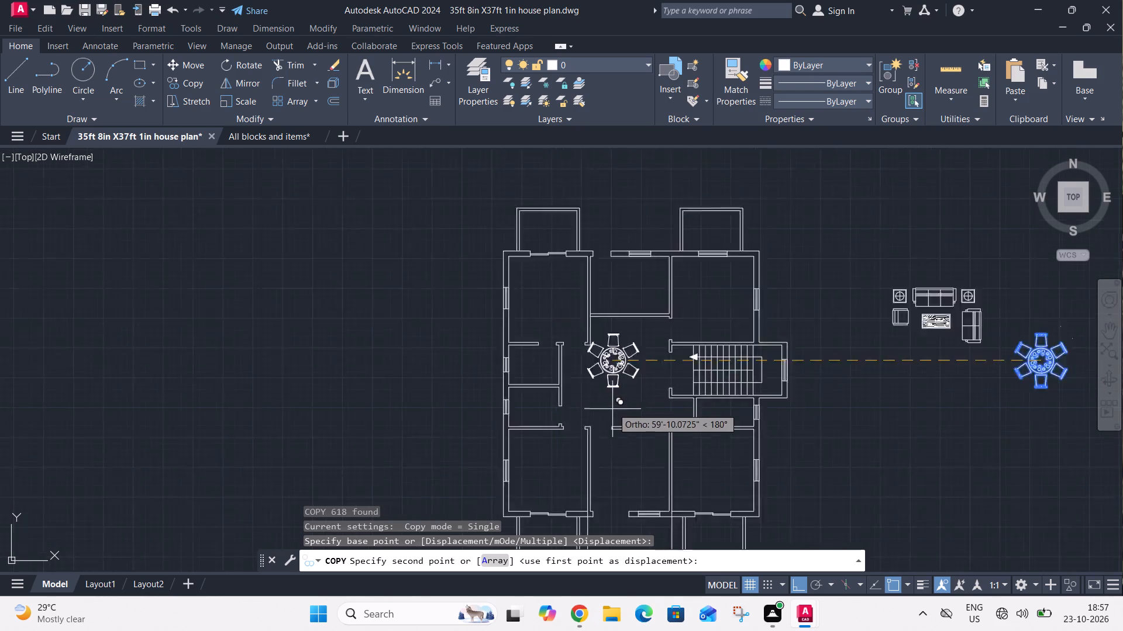
{"action": "scroll", "coordinate": [612, 410], "scroll_direction": "up", "scroll_amount": 2}
{"action": "key", "text": "F8"}
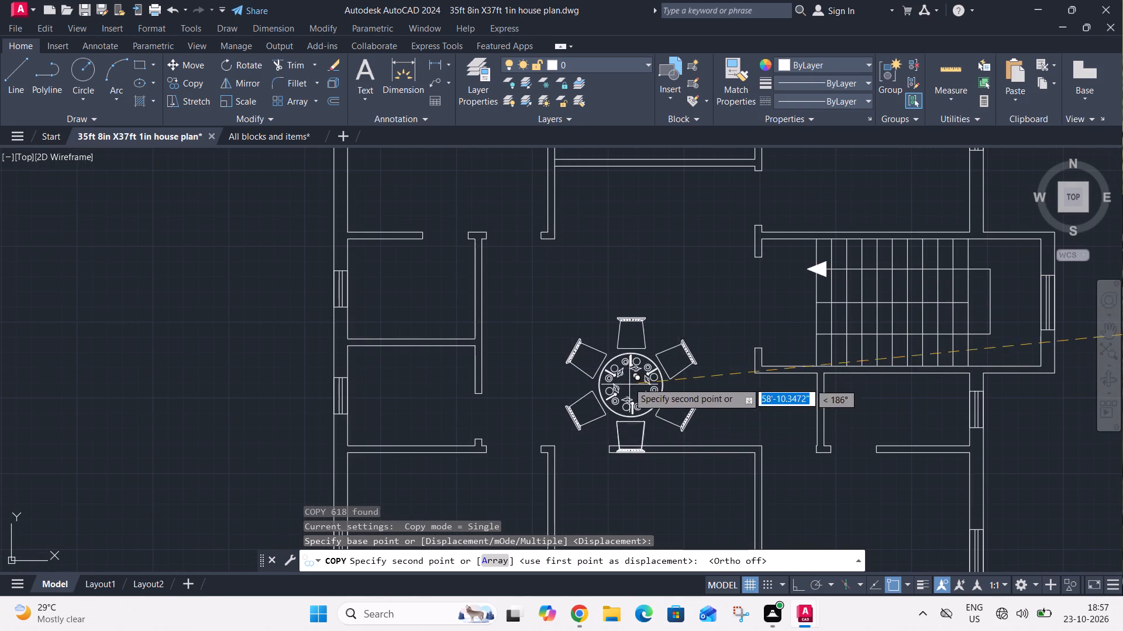
{"action": "left_click", "coordinate": [637, 308]}
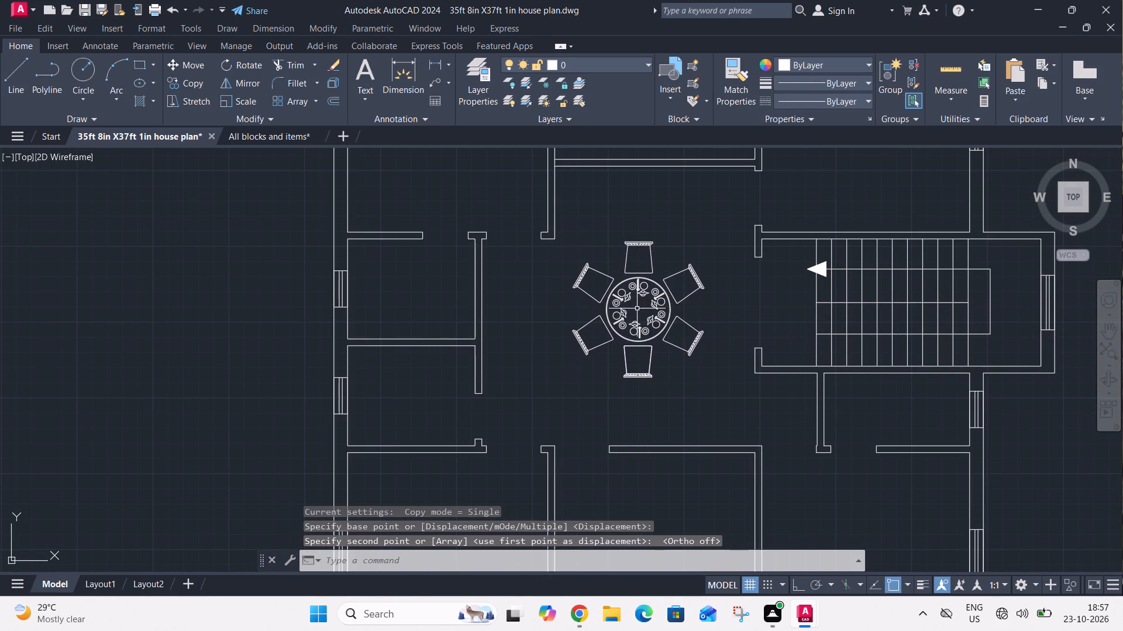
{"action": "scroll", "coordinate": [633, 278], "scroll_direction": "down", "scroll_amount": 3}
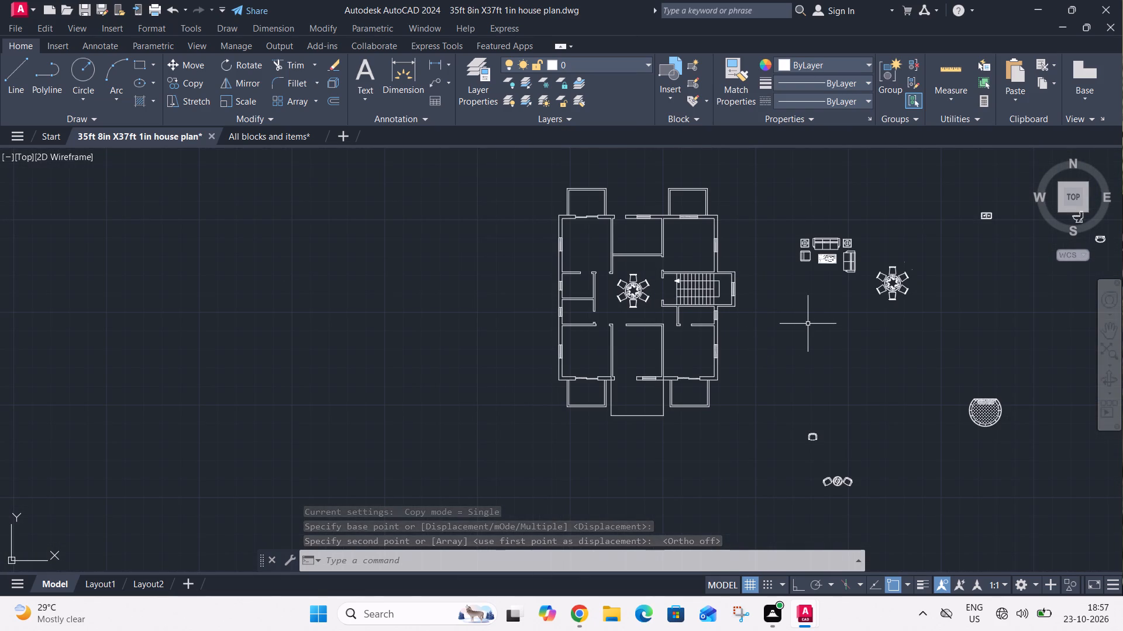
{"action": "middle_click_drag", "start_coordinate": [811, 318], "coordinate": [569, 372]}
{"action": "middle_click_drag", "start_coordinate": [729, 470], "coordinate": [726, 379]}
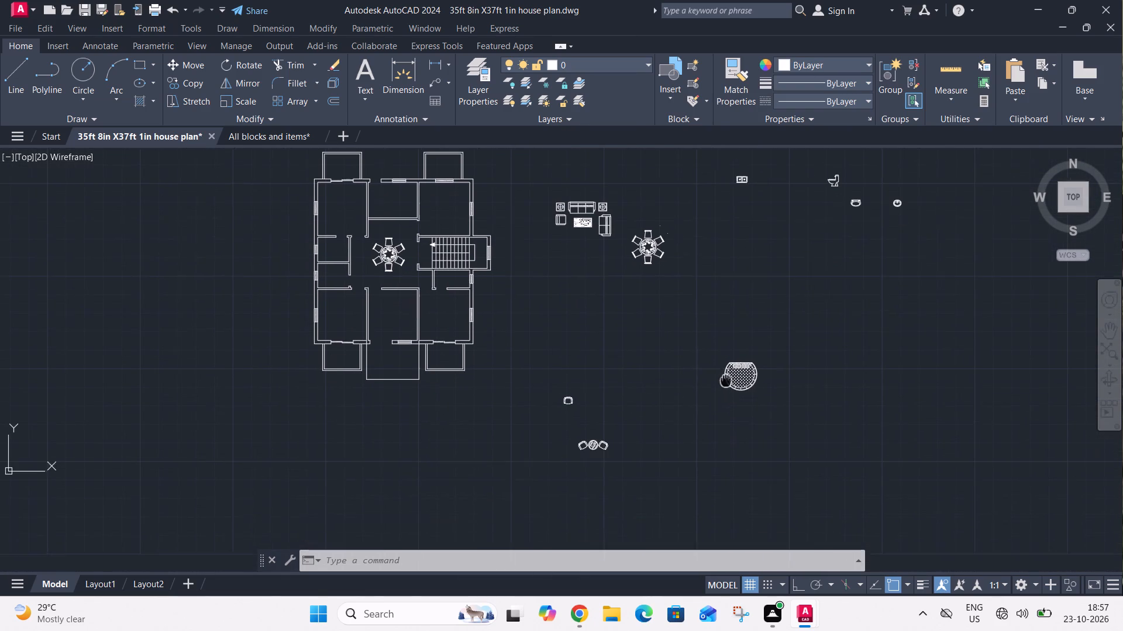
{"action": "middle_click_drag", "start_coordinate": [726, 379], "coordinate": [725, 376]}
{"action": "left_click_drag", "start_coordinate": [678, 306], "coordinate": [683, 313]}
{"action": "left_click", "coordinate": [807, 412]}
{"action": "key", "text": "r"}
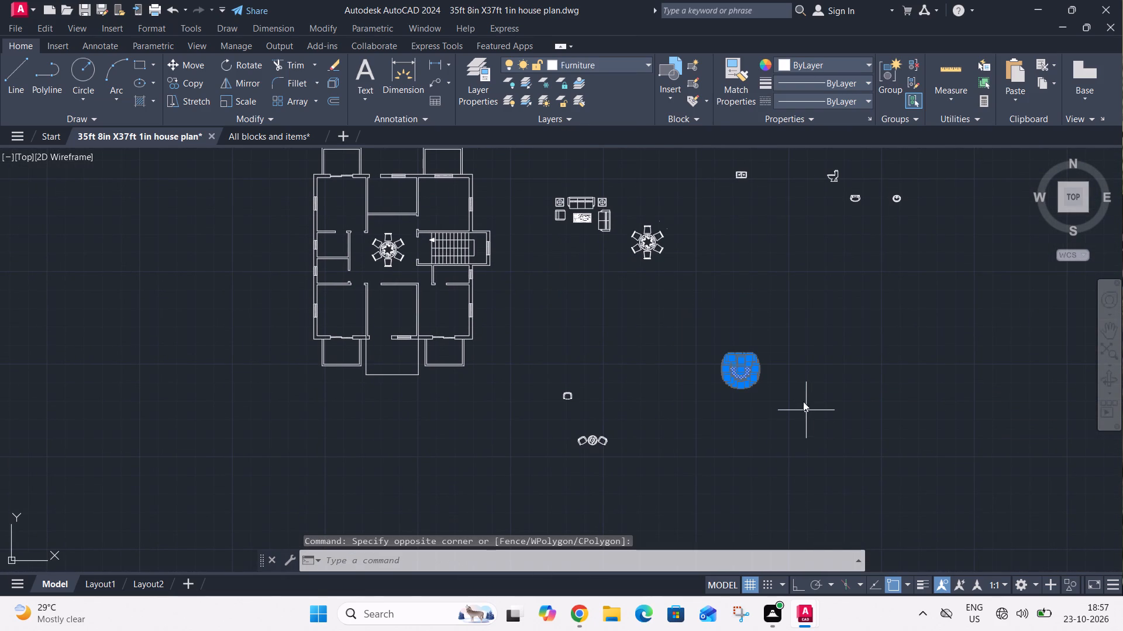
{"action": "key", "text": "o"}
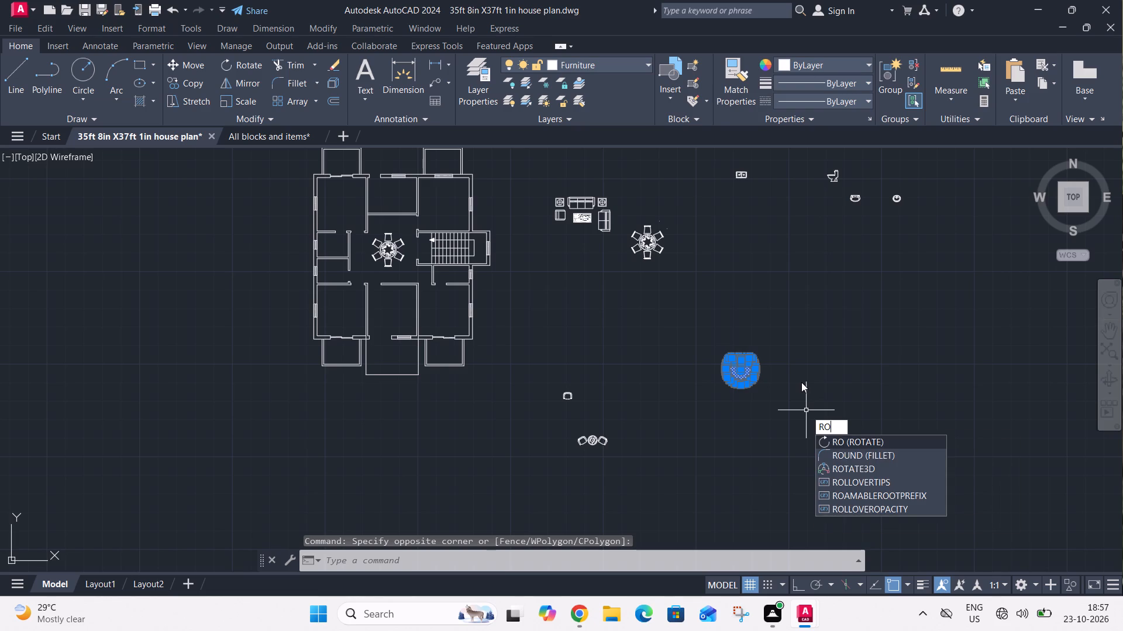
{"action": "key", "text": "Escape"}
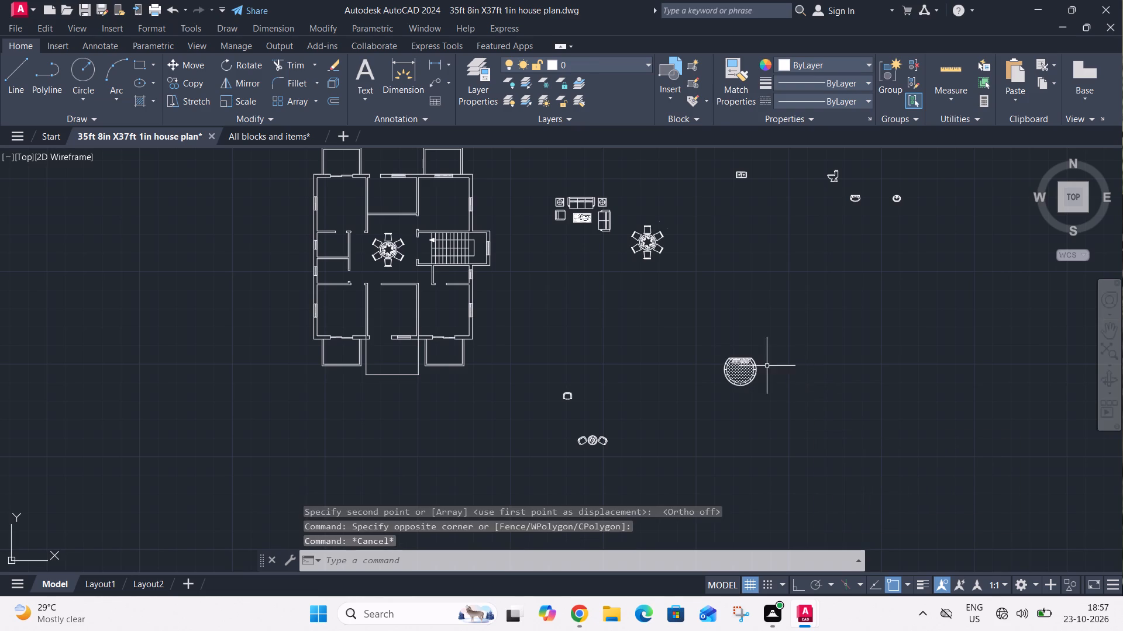
Copy the round bed by its headboard midpoint into the plan's upper-right bedroom, against the top wall's window.
{"action": "left_click", "coordinate": [708, 354]}
{"action": "left_click", "coordinate": [795, 414]}
{"action": "type", "text": "CO"}
{"action": "key", "text": "space"}
{"action": "scroll", "coordinate": [743, 346], "scroll_direction": "up", "scroll_amount": 2}
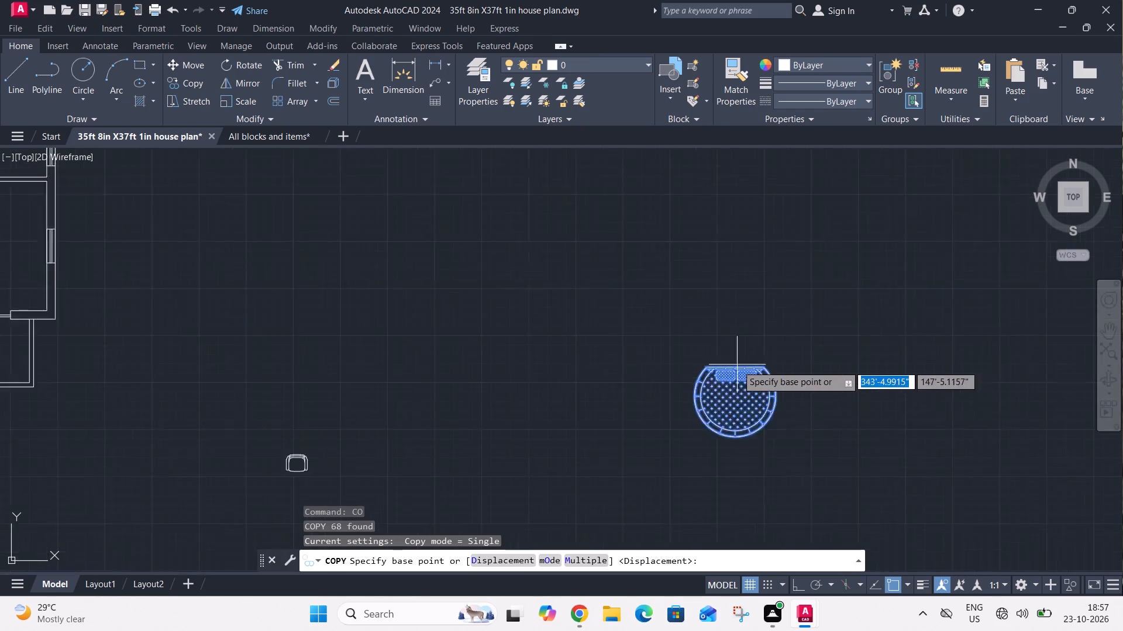
{"action": "scroll", "coordinate": [737, 366], "scroll_direction": "up", "scroll_amount": 2}
{"action": "left_click", "coordinate": [728, 367]}
{"action": "scroll", "coordinate": [729, 327], "scroll_direction": "down", "scroll_amount": 5}
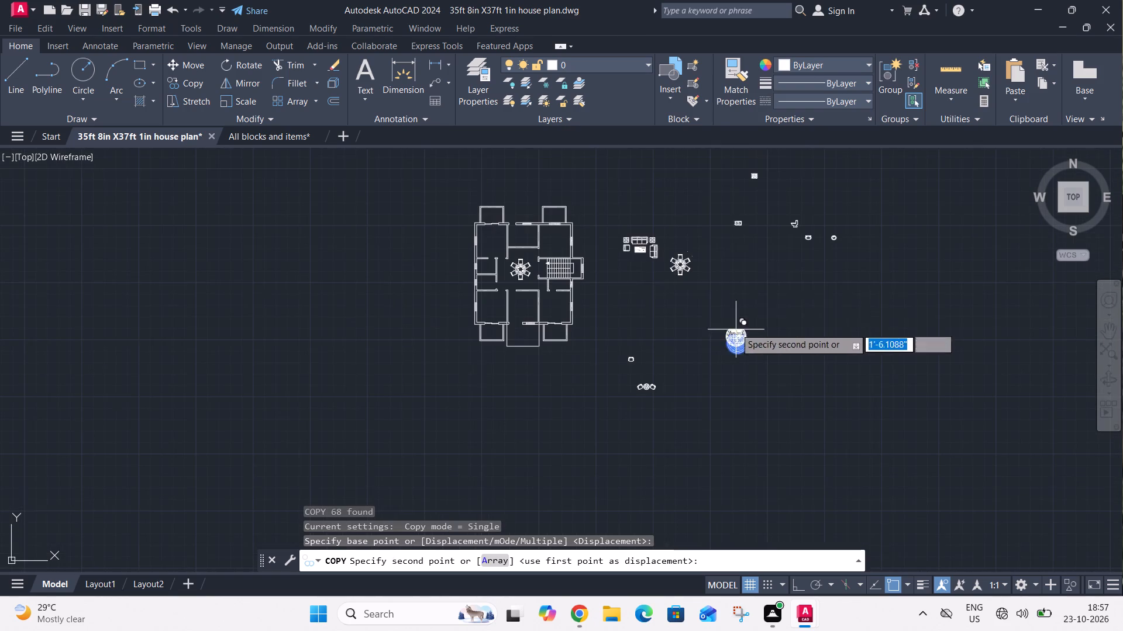
{"action": "scroll", "coordinate": [550, 223], "scroll_direction": "up", "scroll_amount": 4}
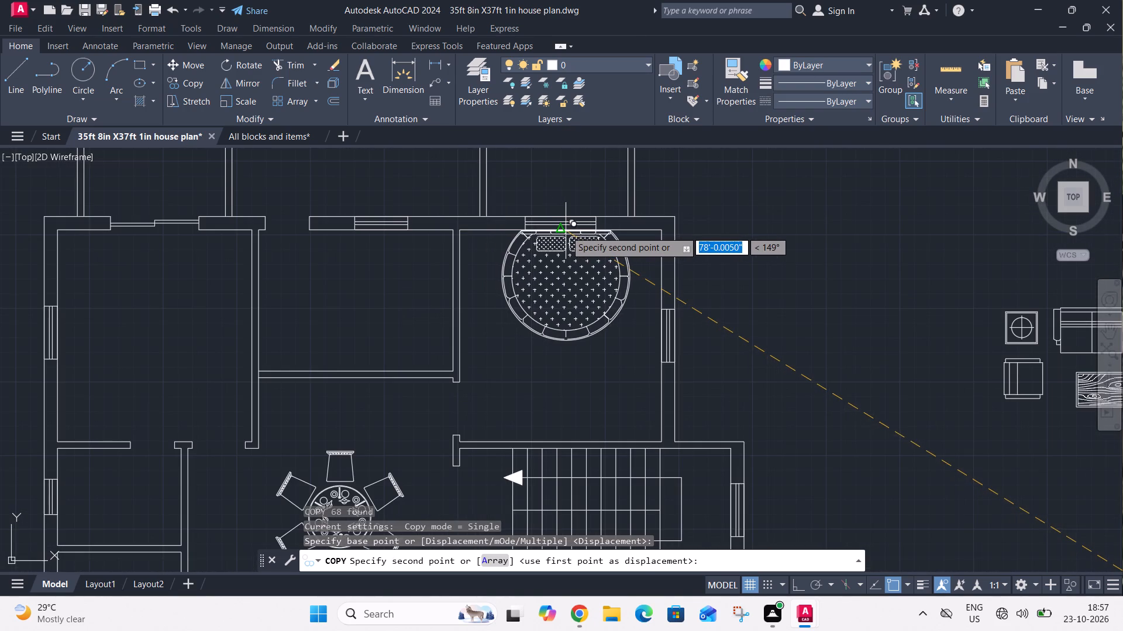
{"action": "left_click", "coordinate": [566, 231]}
Rotate the original round bed outside the plan by 90° with Ortho on, so its headboard faces left.
{"action": "scroll", "coordinate": [563, 213], "scroll_direction": "down", "scroll_amount": 3}
{"action": "left_click_drag", "start_coordinate": [807, 363], "coordinate": [825, 374]}
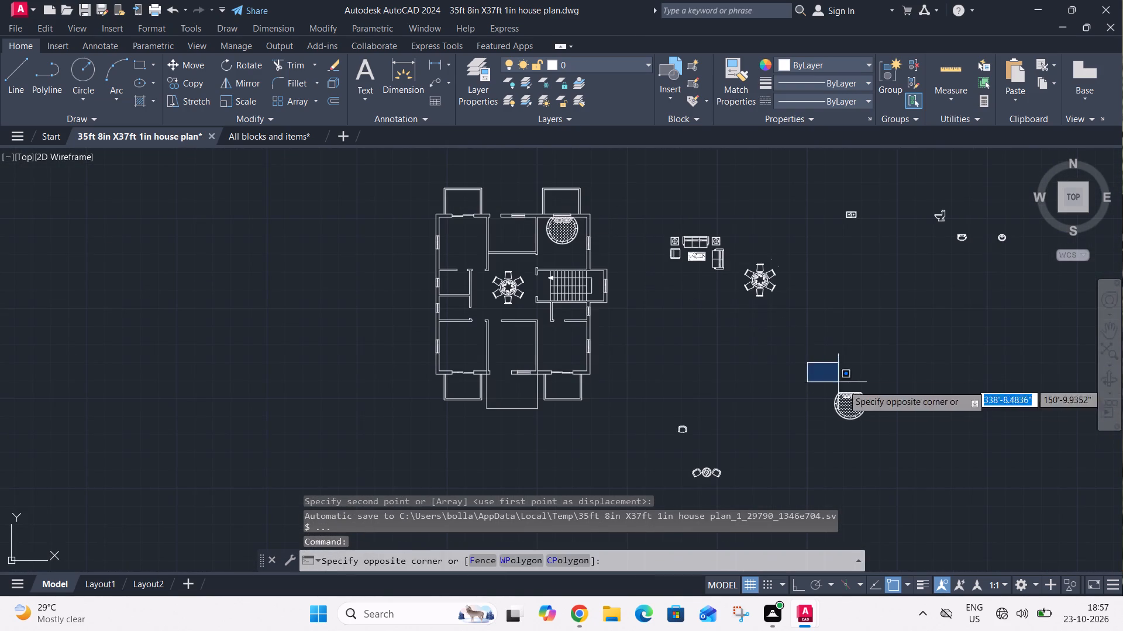
{"action": "left_click", "coordinate": [918, 467]}
{"action": "type", "text": "RO"}
{"action": "key", "text": "space"}
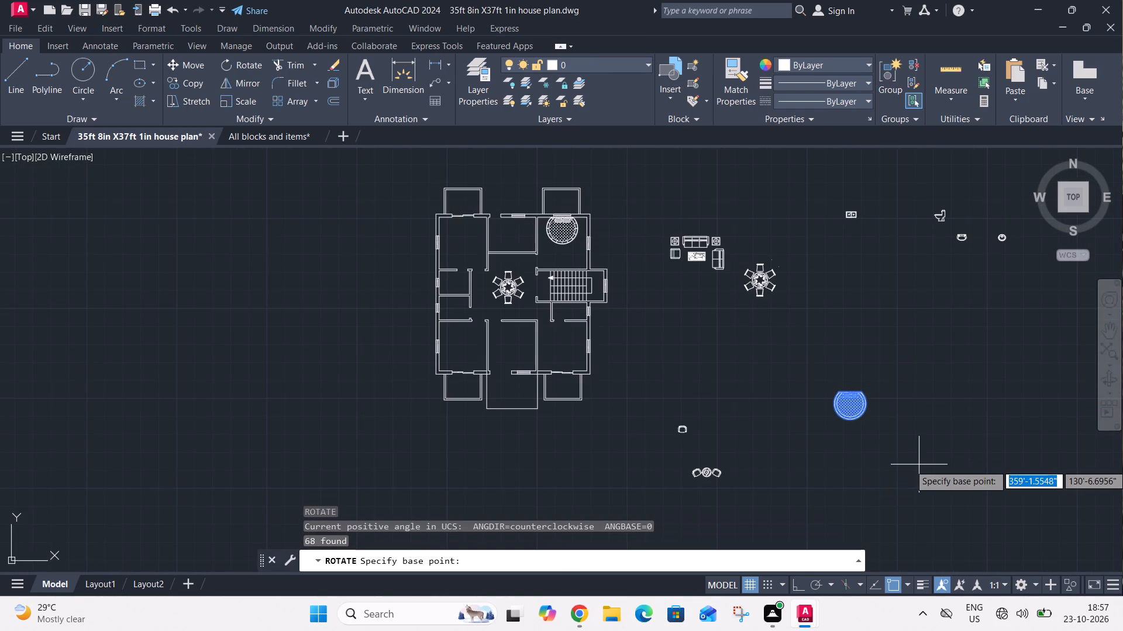
{"action": "key", "text": "F8"}
{"action": "left_click", "coordinate": [847, 393]}
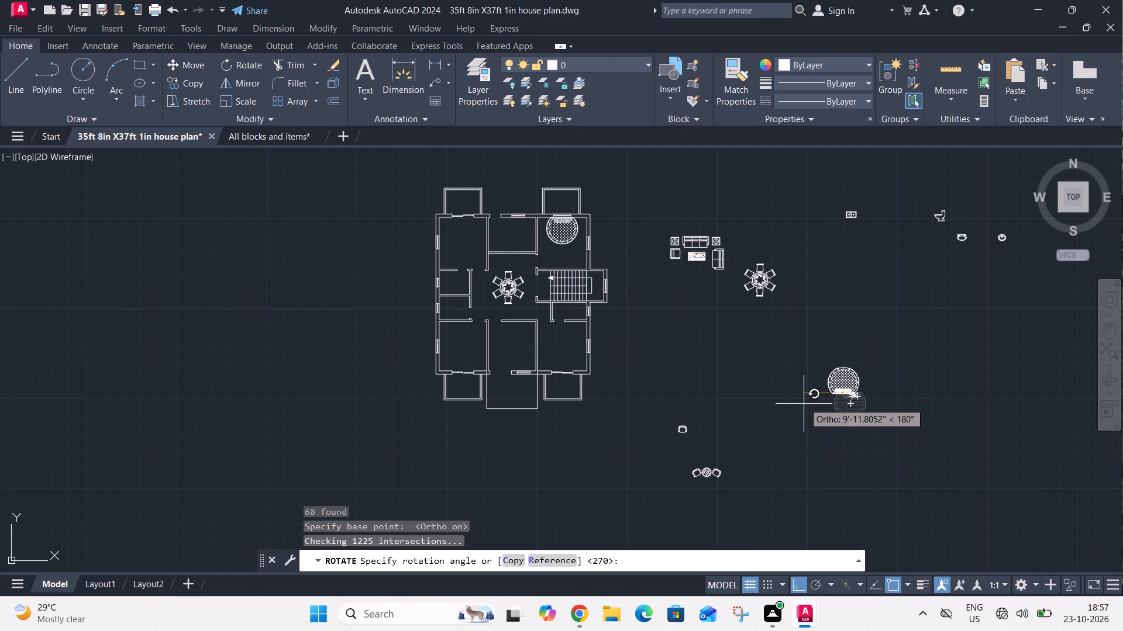
{"action": "left_click", "coordinate": [821, 305]}
Copy the rotated round bed by its headboard midpoint into the lower-left and upper-left bedrooms, against the left outer wall's windows.
{"action": "left_click", "coordinate": [822, 337]}
{"action": "left_click", "coordinate": [886, 434]}
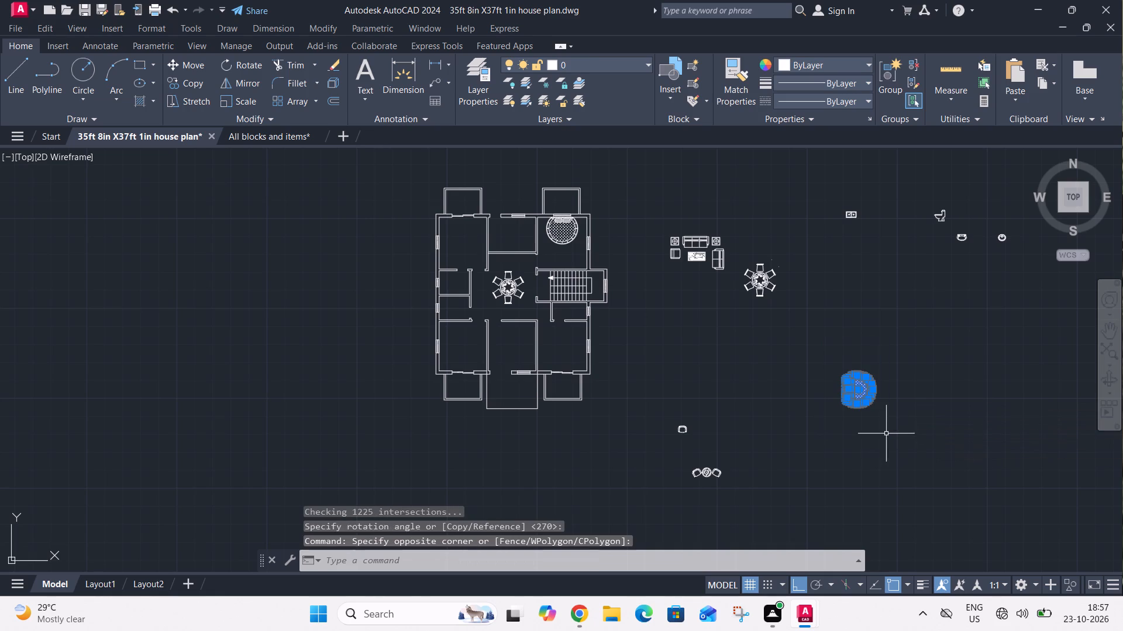
{"action": "key", "text": "c"}
{"action": "type", "text": "O"}
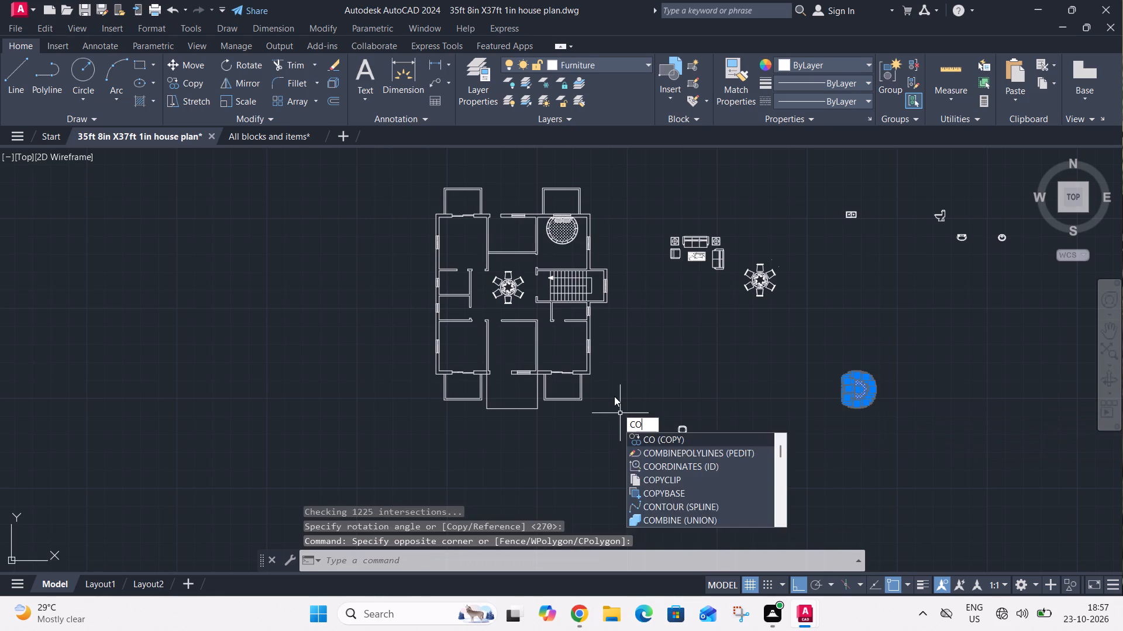
{"action": "key", "text": "space"}
{"action": "key", "text": "m"}
{"action": "key", "text": "space"}
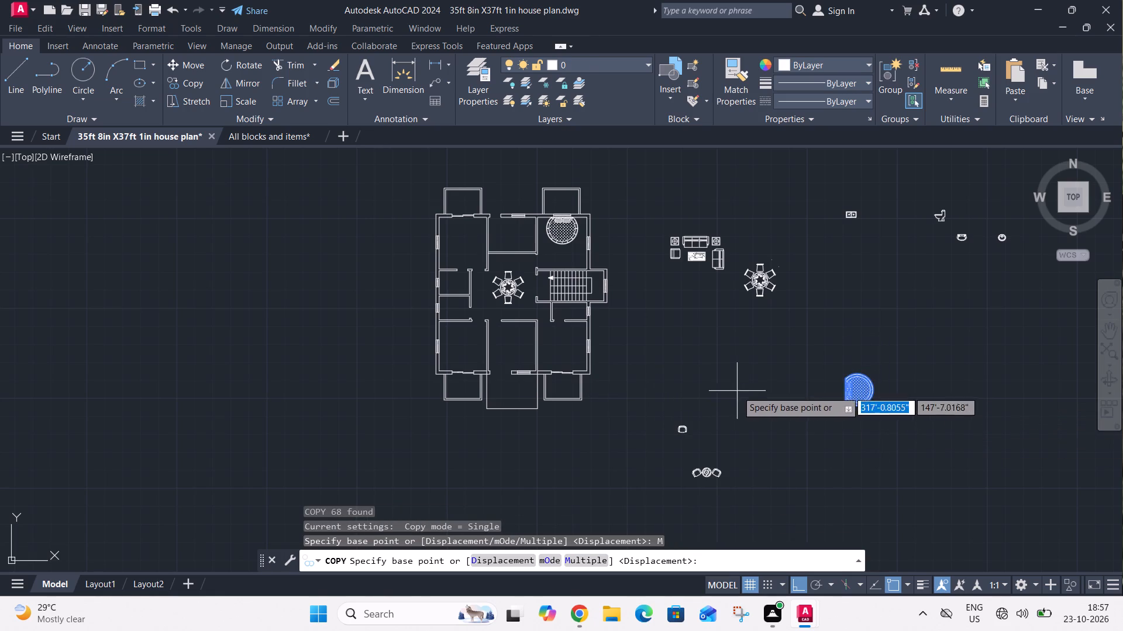
{"action": "scroll", "coordinate": [845, 390], "scroll_direction": "up", "scroll_amount": 4}
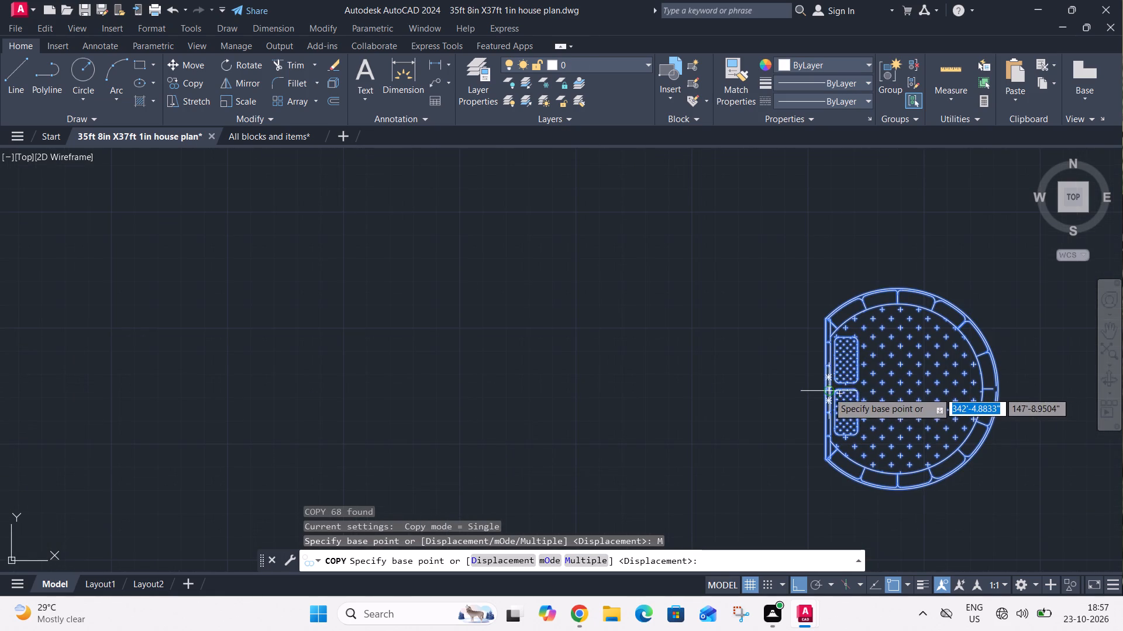
{"action": "left_click", "coordinate": [824, 384]}
{"action": "scroll", "coordinate": [831, 360], "scroll_direction": "down", "scroll_amount": 5}
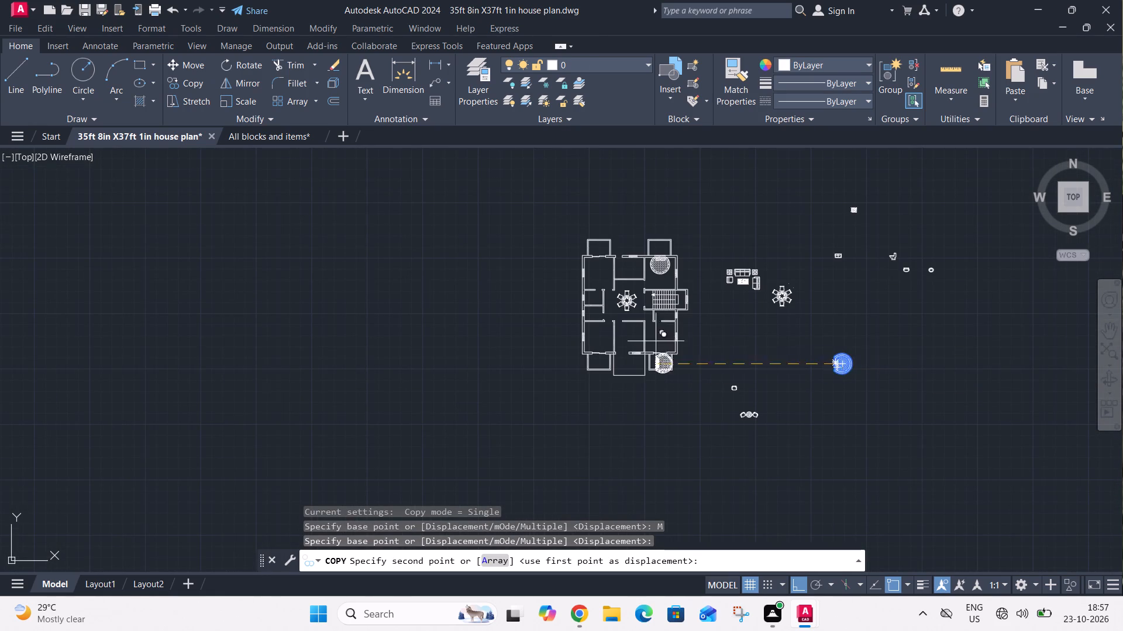
{"action": "scroll", "coordinate": [578, 332], "scroll_direction": "up", "scroll_amount": 3}
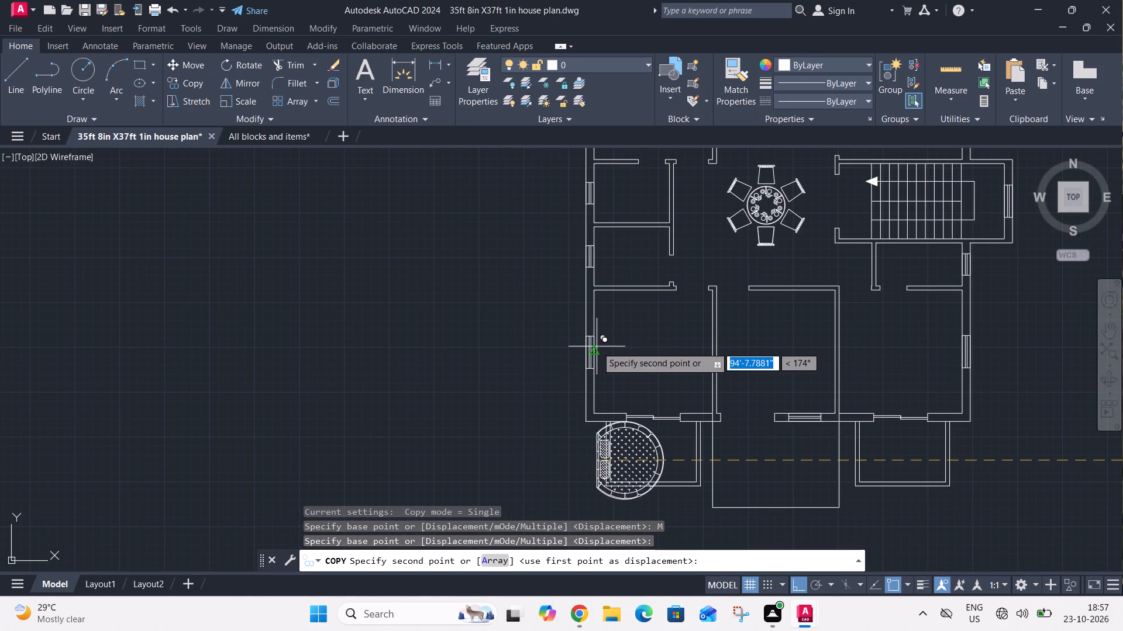
{"action": "left_click", "coordinate": [597, 346]}
{"action": "scroll", "coordinate": [609, 334], "scroll_direction": "down", "scroll_amount": 2}
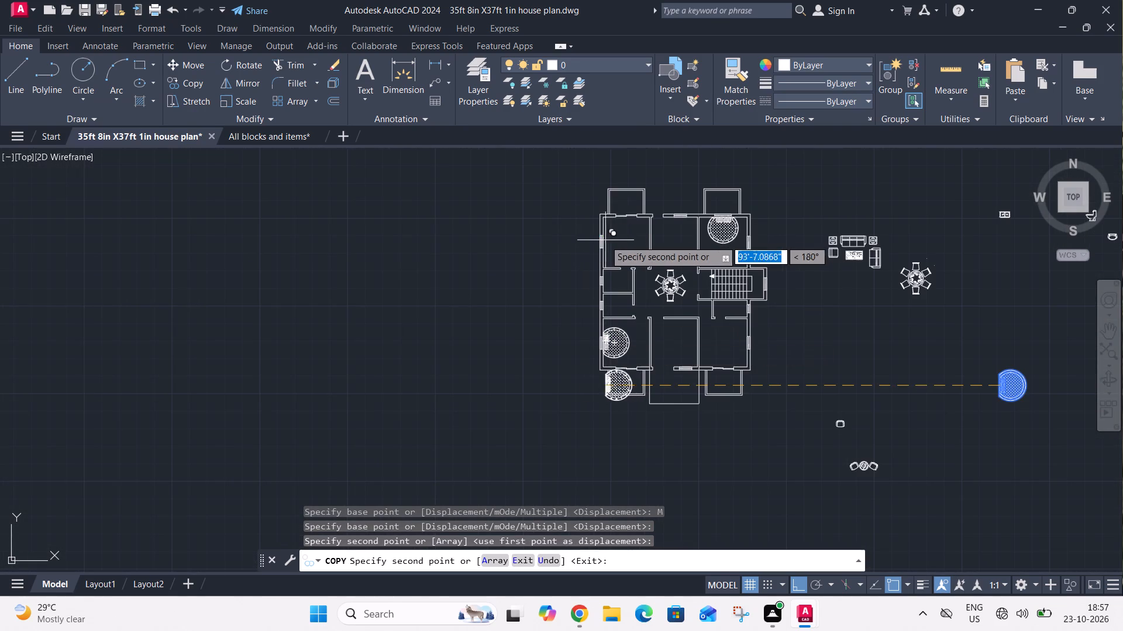
{"action": "left_click", "coordinate": [605, 240]}
{"action": "scroll", "coordinate": [625, 225], "scroll_direction": "down", "scroll_amount": 3}
{"action": "key", "text": "Escape"}
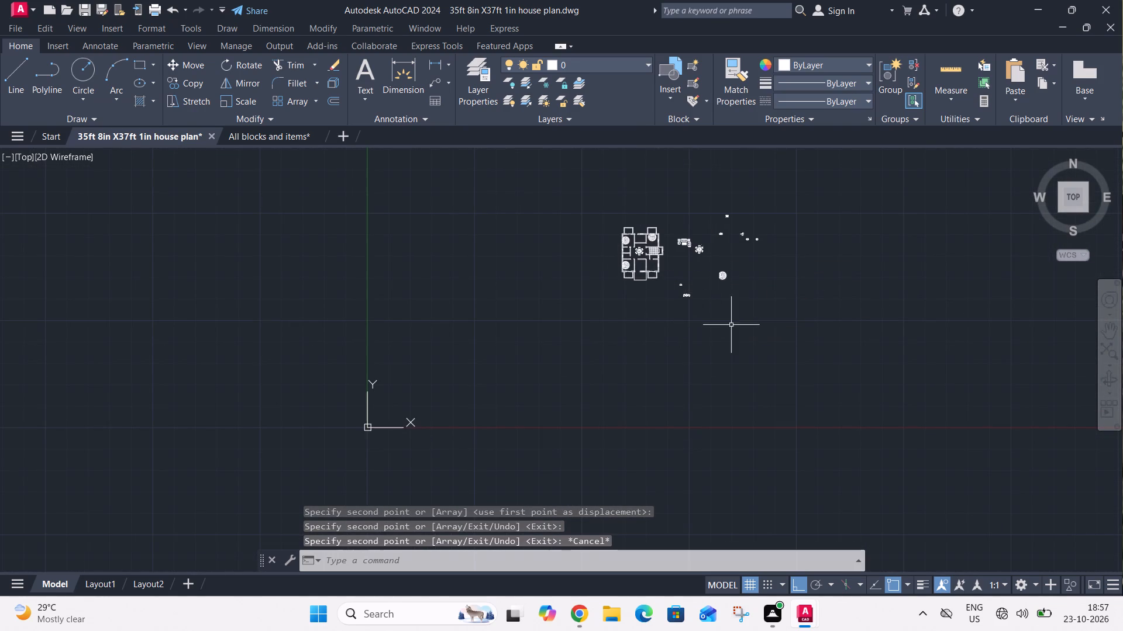
Rotate the original round bed outside the plan by 180°, so its headboard faces right.
{"action": "scroll", "coordinate": [711, 269], "scroll_direction": "up", "scroll_amount": 3}
{"action": "left_click", "coordinate": [708, 265]}
{"action": "left_click", "coordinate": [780, 320]}
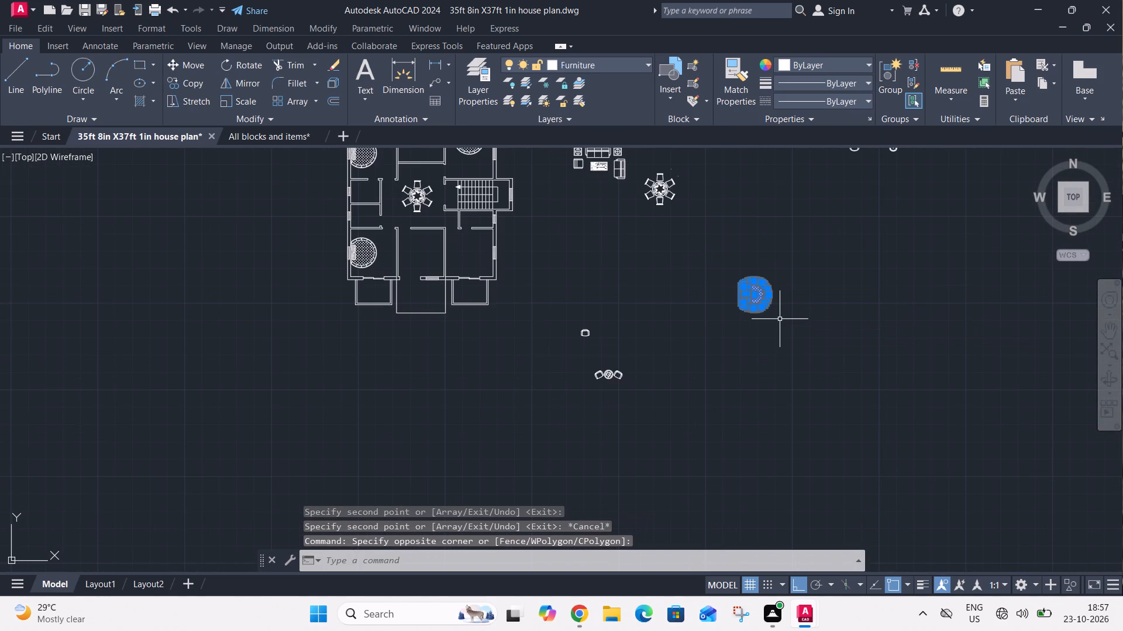
{"action": "type", "text": "RO"}
{"action": "key", "text": "space"}
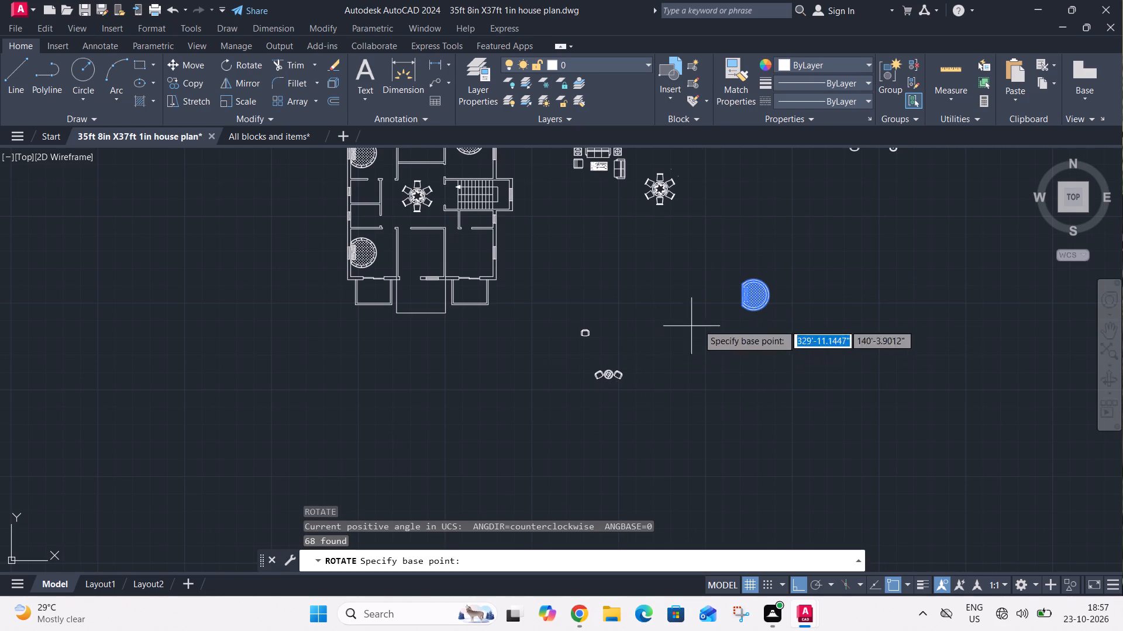
{"action": "left_click", "coordinate": [747, 297]}
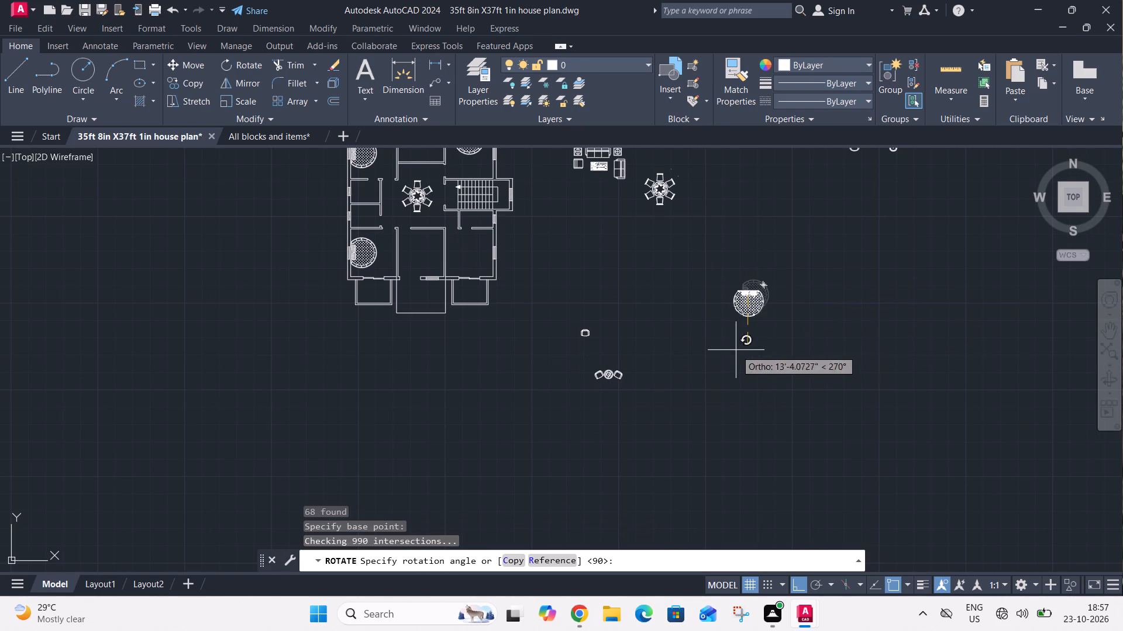
{"action": "left_click", "coordinate": [708, 298]}
Move the rotated round bed by its headboard midpoint into the lower-right bedroom, against the right outer wall's window.
{"action": "left_click", "coordinate": [706, 269]}
{"action": "left_click", "coordinate": [795, 339]}
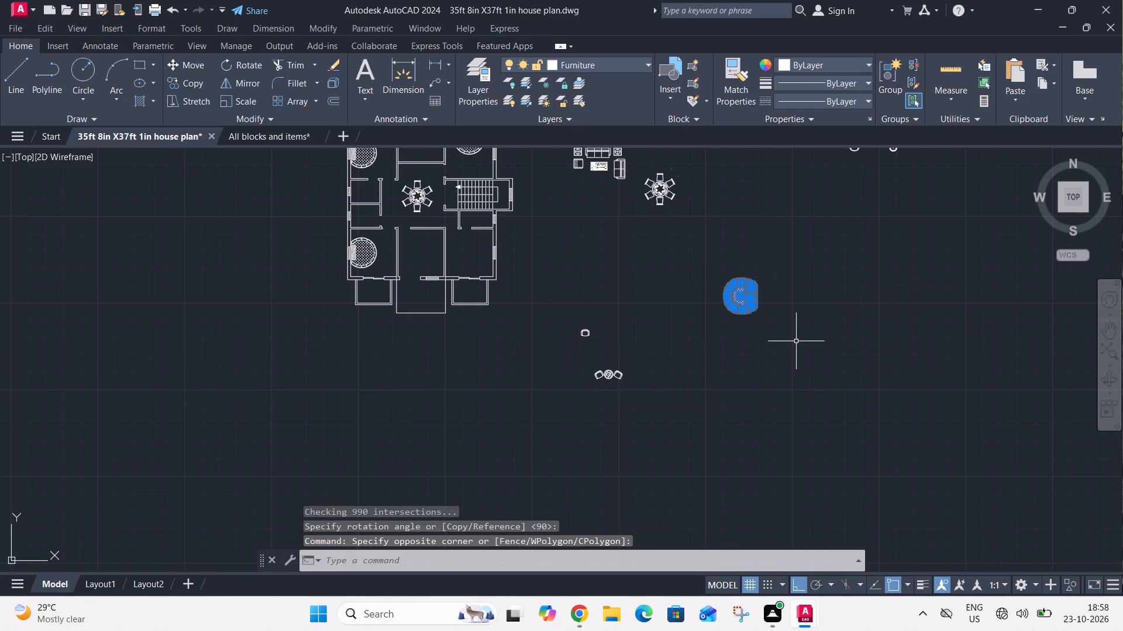
{"action": "type", "text": "M"}
{"action": "key", "text": "space"}
{"action": "scroll", "coordinate": [759, 297], "scroll_direction": "up", "scroll_amount": 4}
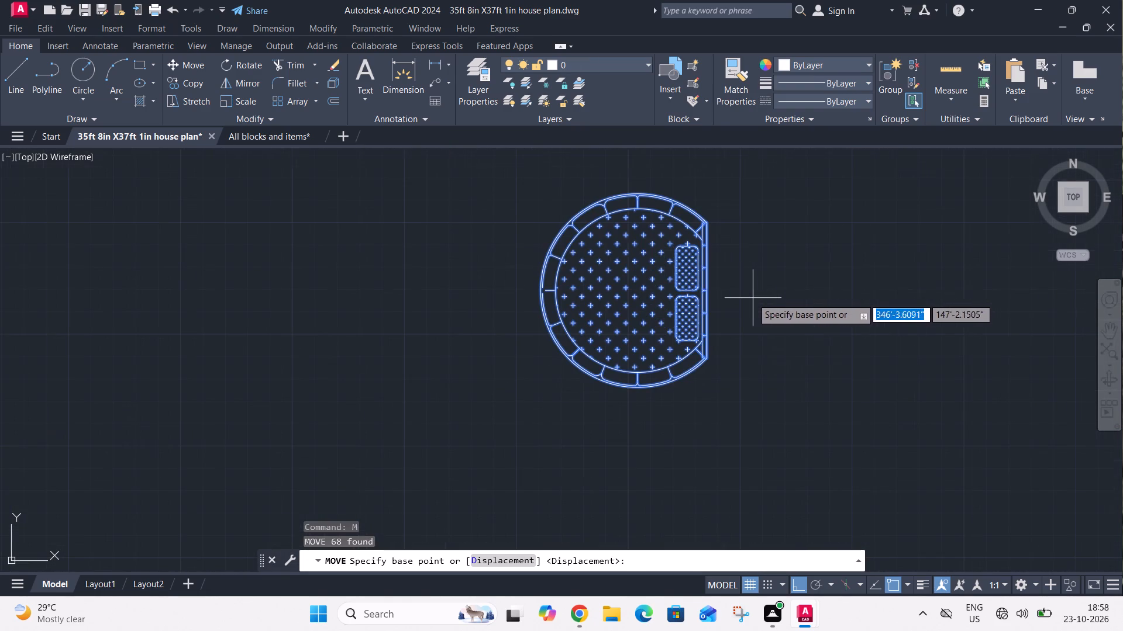
{"action": "left_click", "coordinate": [708, 288]}
{"action": "scroll", "coordinate": [742, 264], "scroll_direction": "down", "scroll_amount": 4}
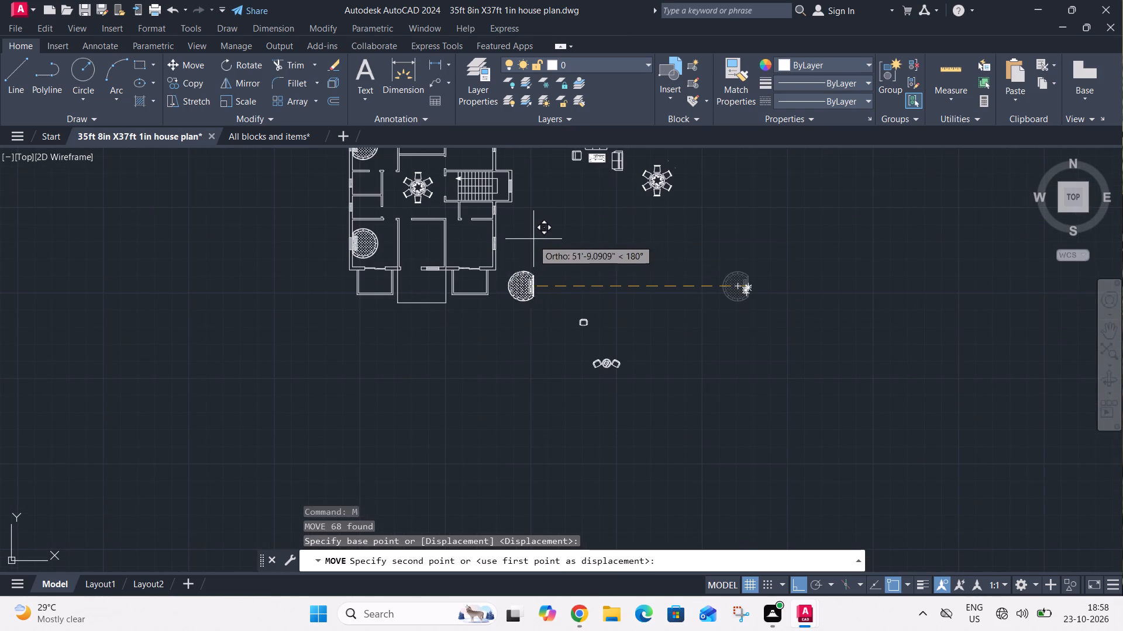
{"action": "scroll", "coordinate": [494, 239], "scroll_direction": "up", "scroll_amount": 4}
{"action": "left_click", "coordinate": [474, 257]}
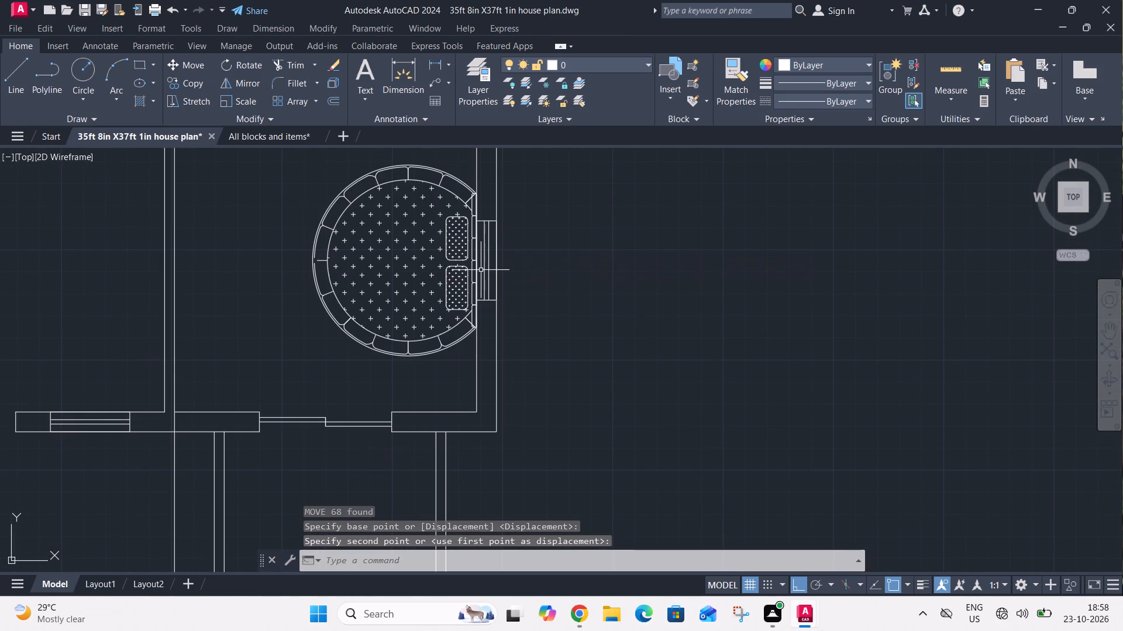
Move the round table with two chairs by its centre into the lower-right balcony, just below the bedroom's sliding door, with Ortho off.
{"action": "scroll", "coordinate": [477, 262], "scroll_direction": "down", "scroll_amount": 3}
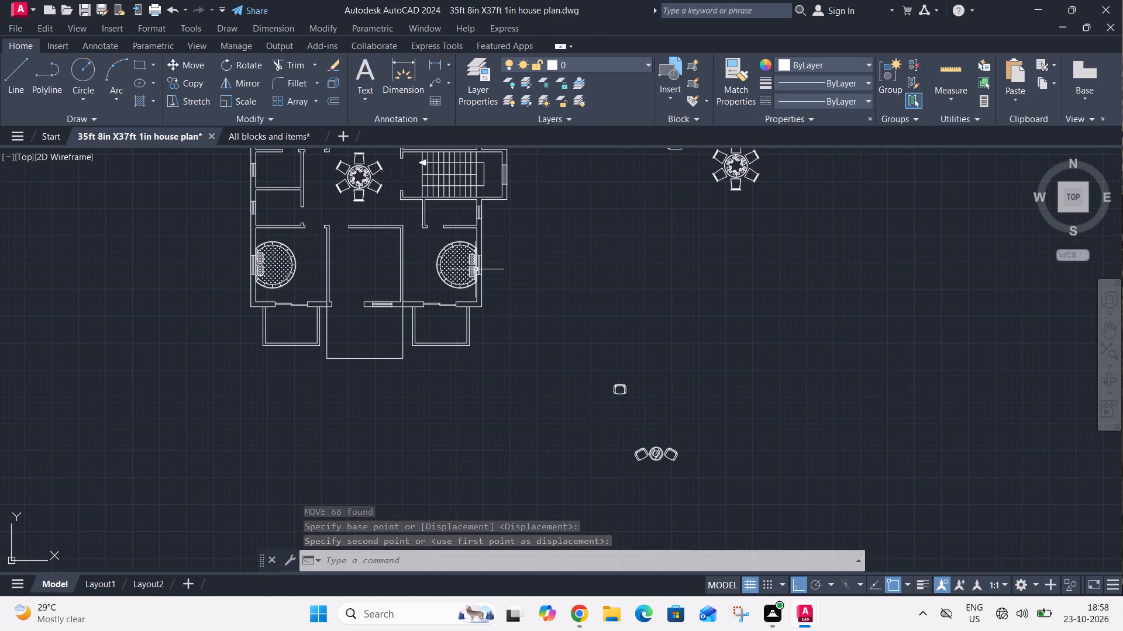
{"action": "scroll", "coordinate": [623, 398], "scroll_direction": "up", "scroll_amount": 2}
{"action": "middle_click_drag", "start_coordinate": [658, 411], "coordinate": [660, 299]}
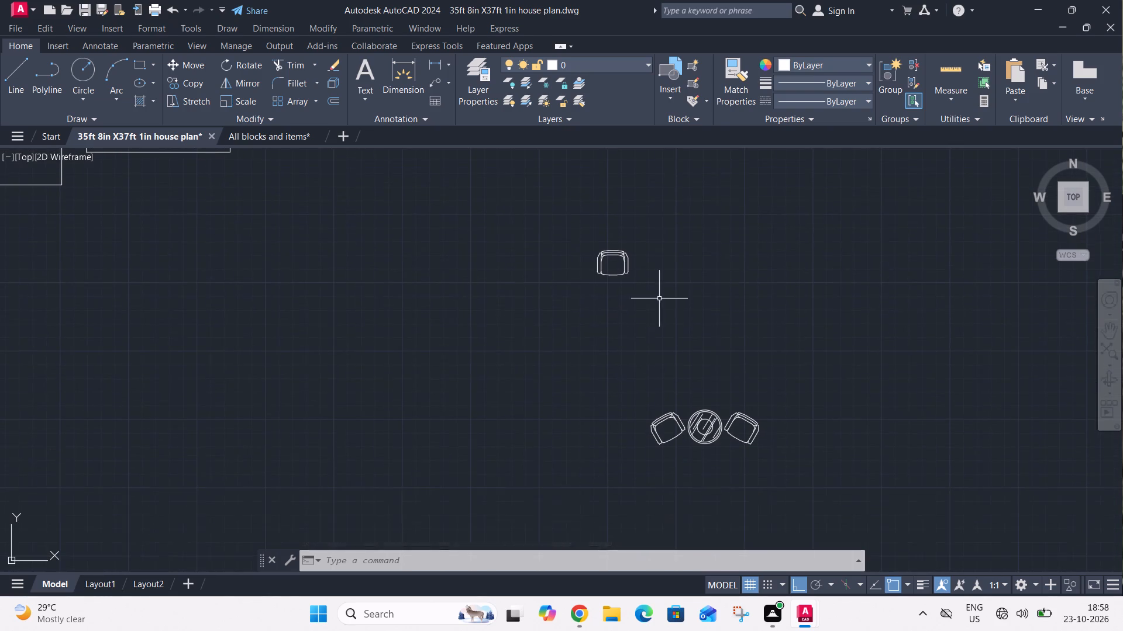
{"action": "left_click_drag", "start_coordinate": [601, 332], "coordinate": [604, 339]}
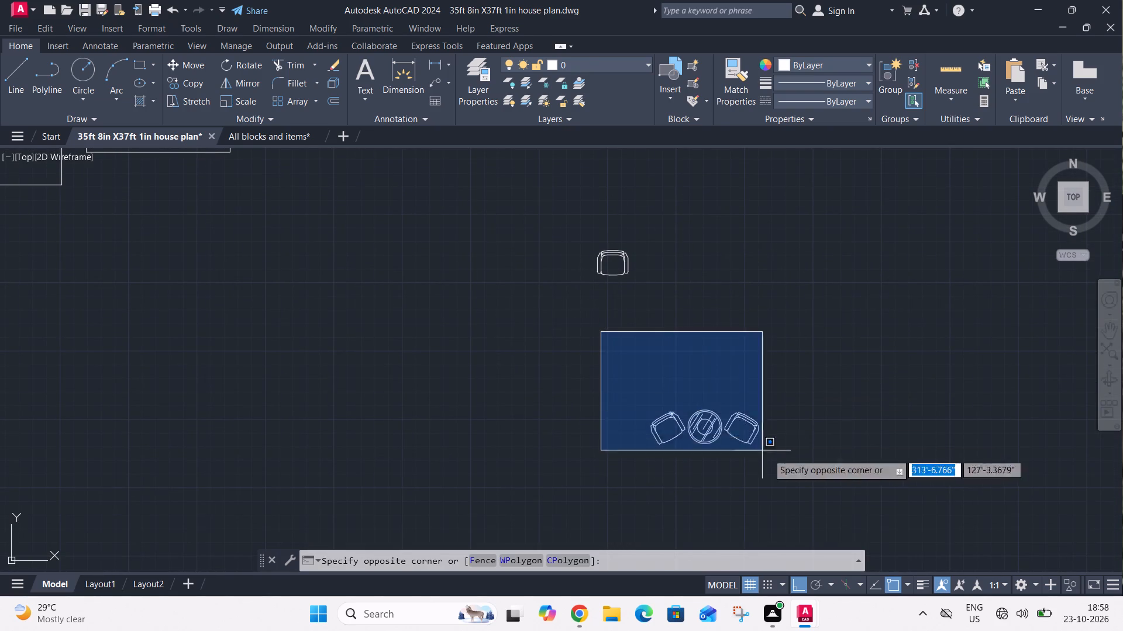
{"action": "left_click", "coordinate": [812, 484]}
{"action": "key", "text": "m"}
{"action": "key", "text": "space"}
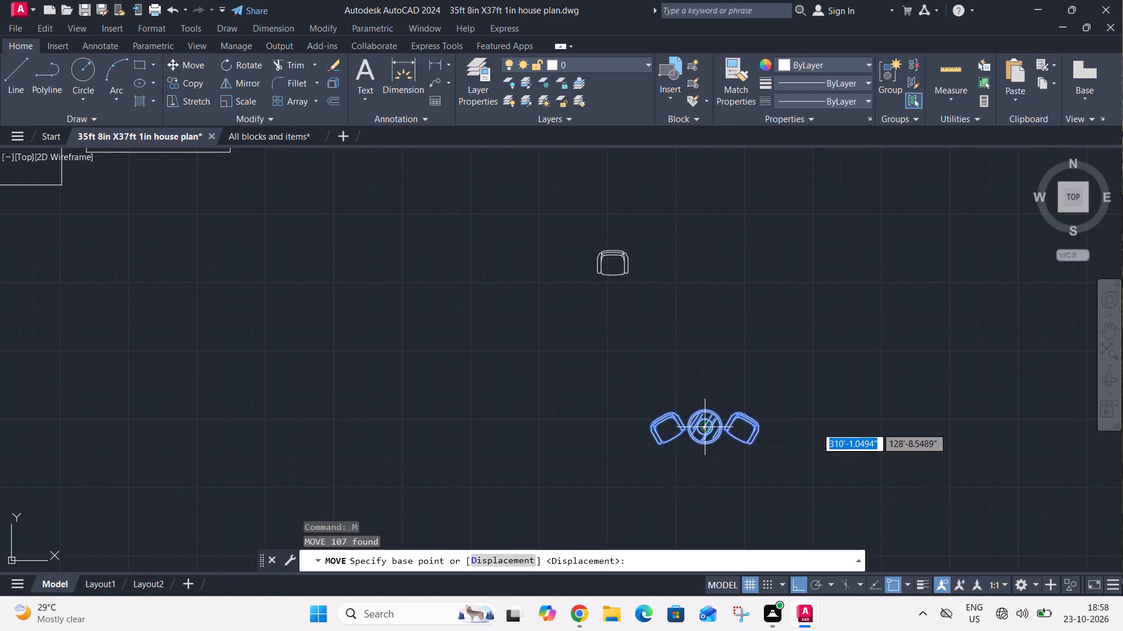
{"action": "left_click", "coordinate": [705, 427]}
{"action": "scroll", "coordinate": [729, 401], "scroll_direction": "down", "scroll_amount": 3}
{"action": "key", "text": "F8"}
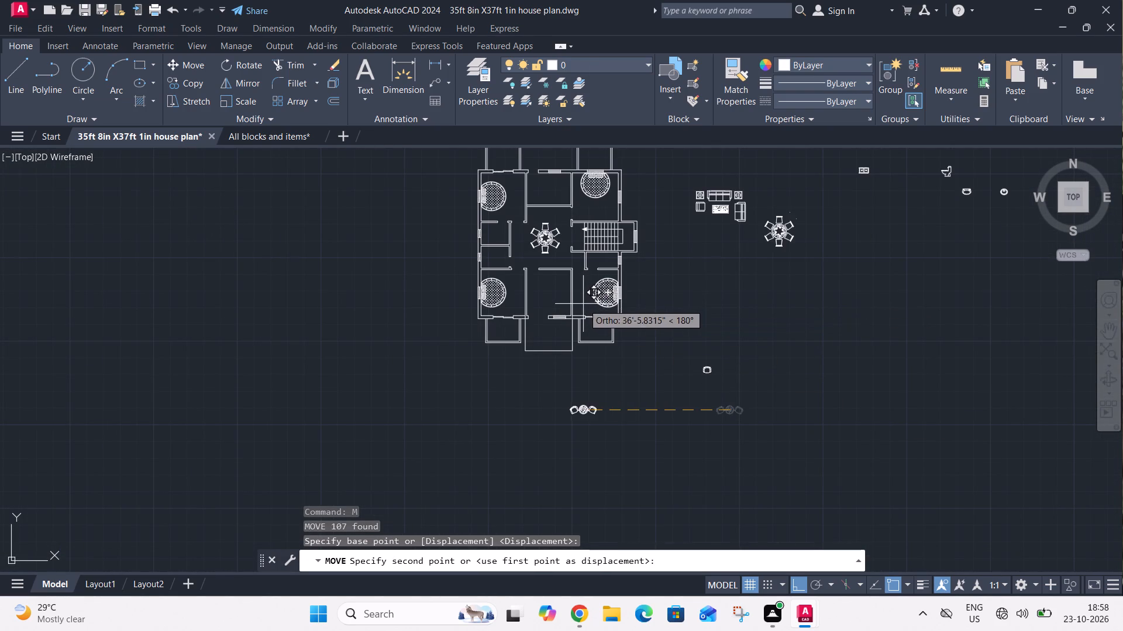
{"action": "scroll", "coordinate": [600, 321], "scroll_direction": "up", "scroll_amount": 4}
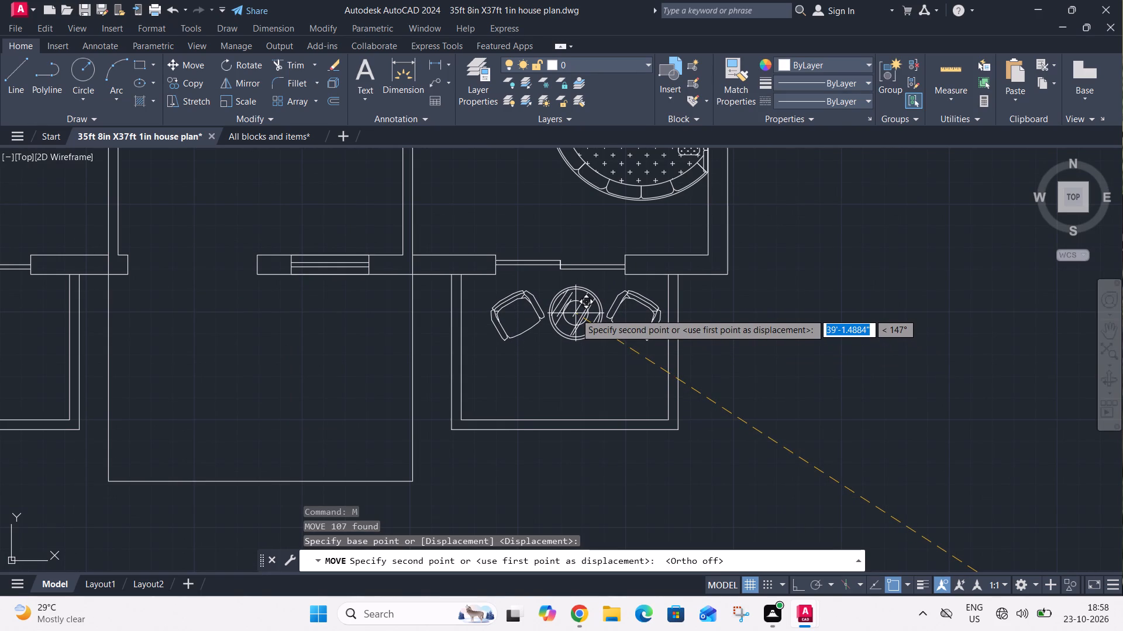
{"action": "left_click", "coordinate": [576, 310]}
Move the single armchair from outside the plan into the lower-right balcony, below the round table.
{"action": "scroll", "coordinate": [574, 320], "scroll_direction": "down", "scroll_amount": 4}
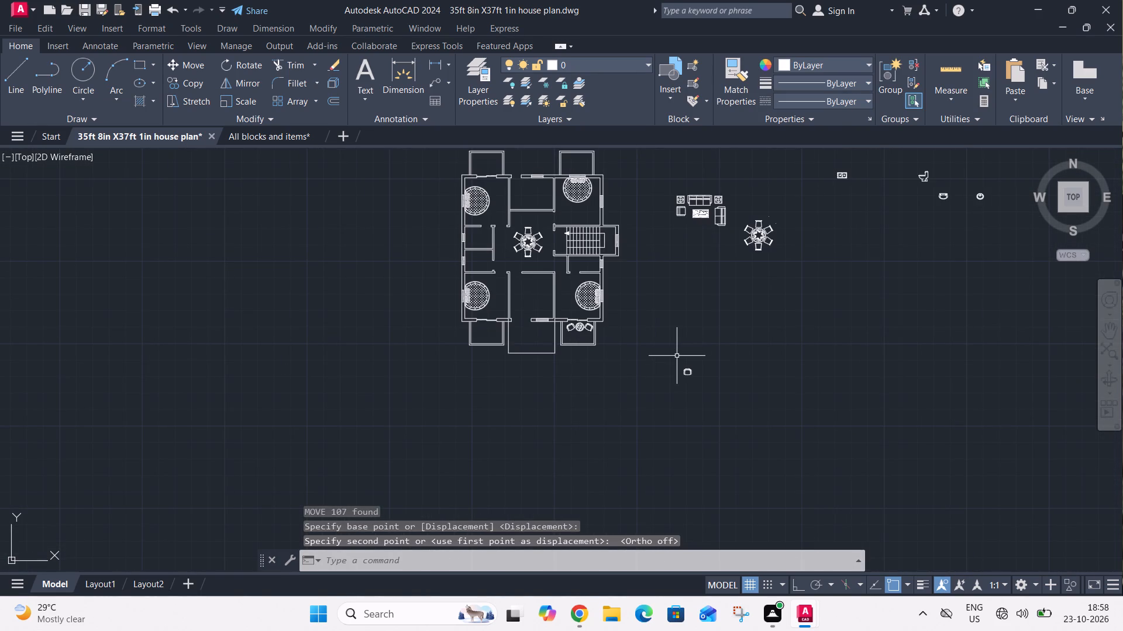
{"action": "left_click_drag", "start_coordinate": [676, 356], "coordinate": [680, 369]}
{"action": "left_click", "coordinate": [707, 401]}
{"action": "scroll", "coordinate": [700, 396], "scroll_direction": "up", "scroll_amount": 3}
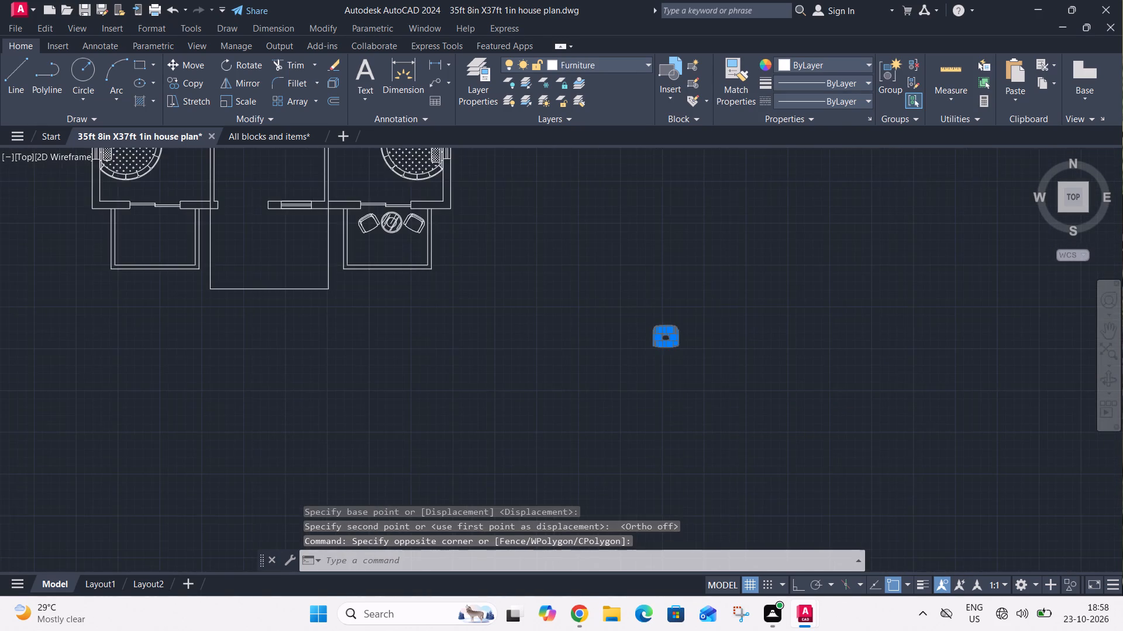
{"action": "type", "text": "M"}
{"action": "key", "text": "space"}
{"action": "left_click", "coordinate": [644, 318]}
{"action": "scroll", "coordinate": [631, 301], "scroll_direction": "down", "scroll_amount": 3}
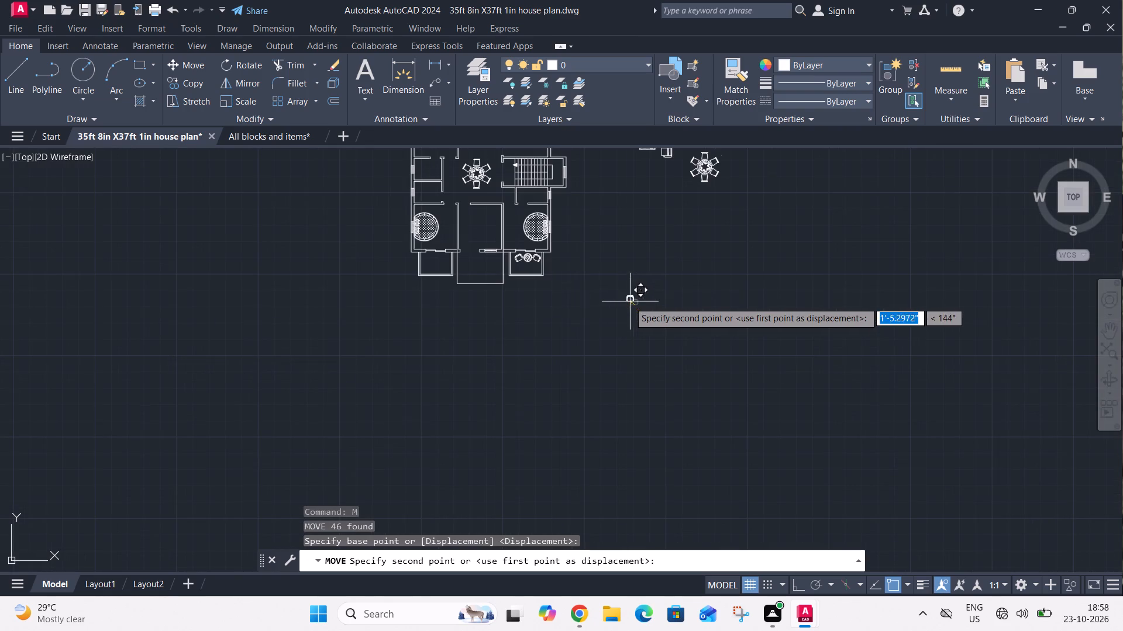
{"action": "scroll", "coordinate": [524, 270], "scroll_direction": "up", "scroll_amount": 4}
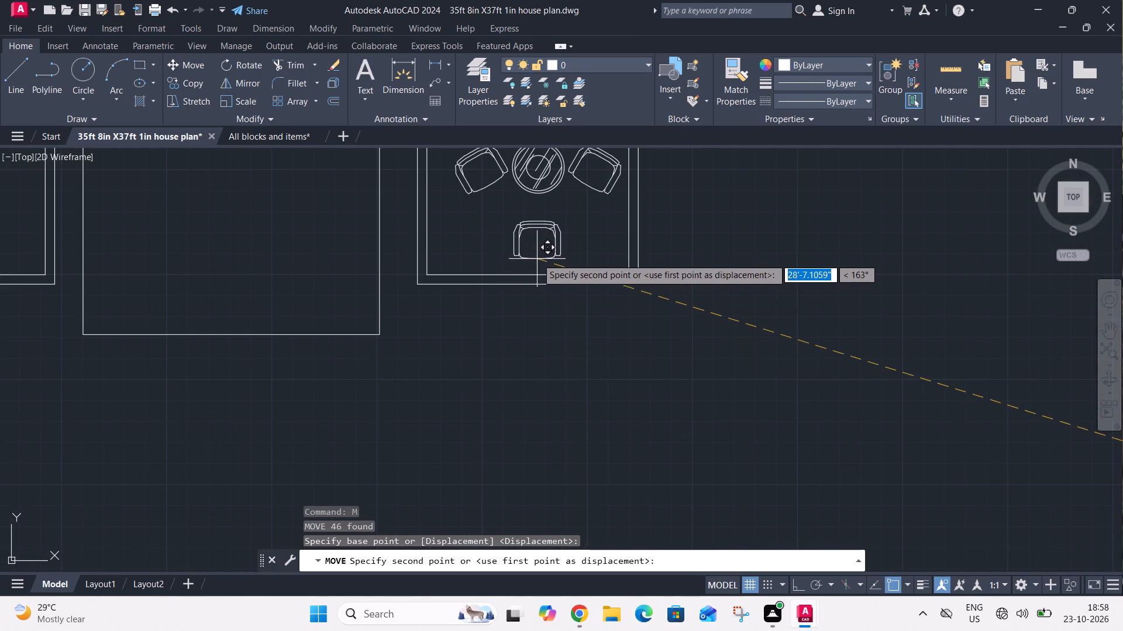
{"action": "left_click", "coordinate": [536, 256]}
Rotate the single balcony armchair by 180° with Ortho on, so it faces the round table.
{"action": "left_click", "coordinate": [498, 212]}
{"action": "left_click", "coordinate": [598, 262]}
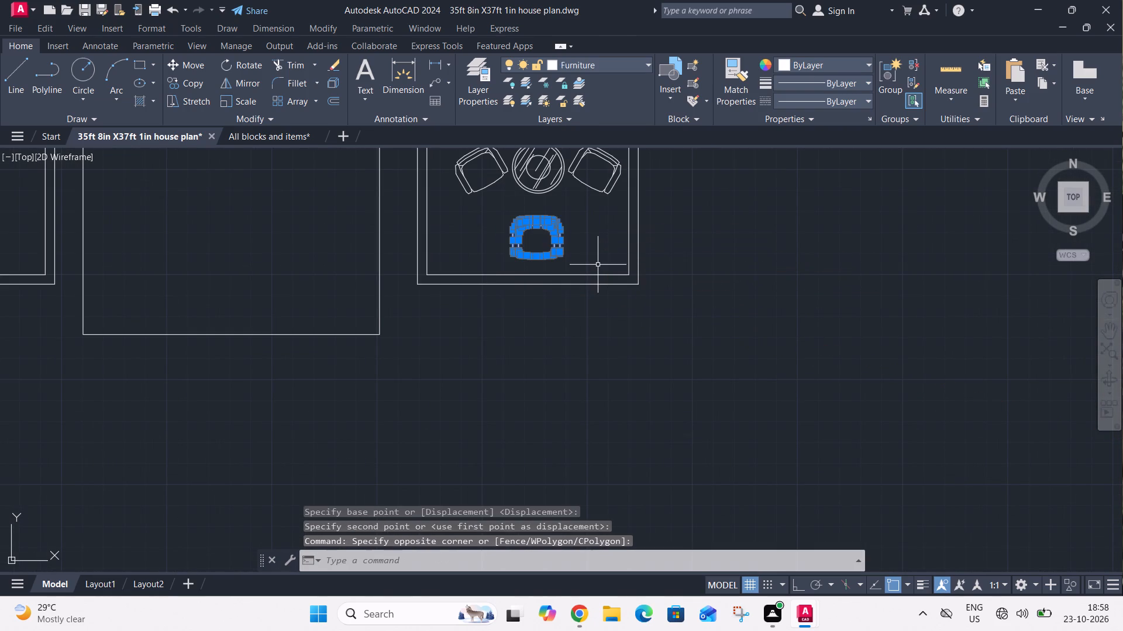
{"action": "key", "text": "F8"}
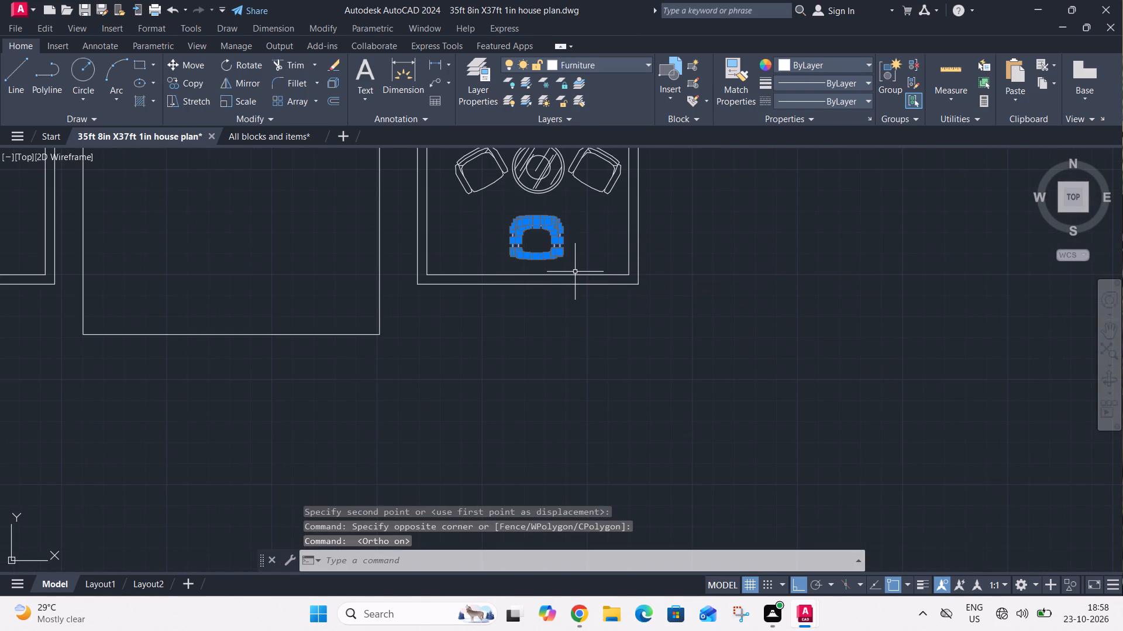
{"action": "key", "text": "r"}
{"action": "key", "text": "o"}
{"action": "key", "text": "space"}
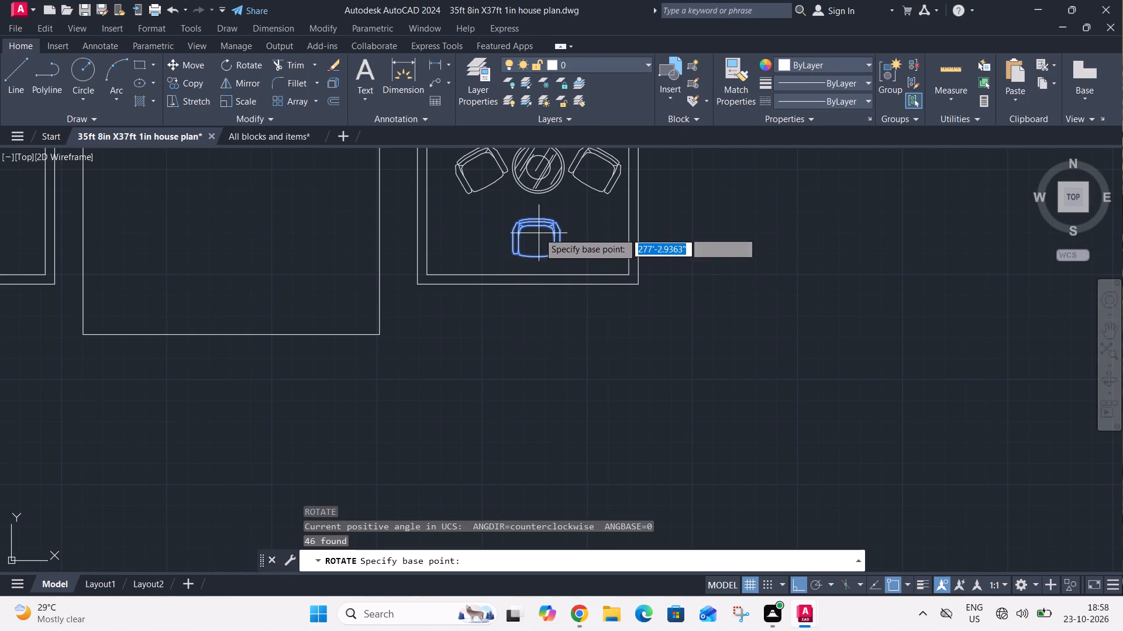
{"action": "left_click", "coordinate": [539, 224]}
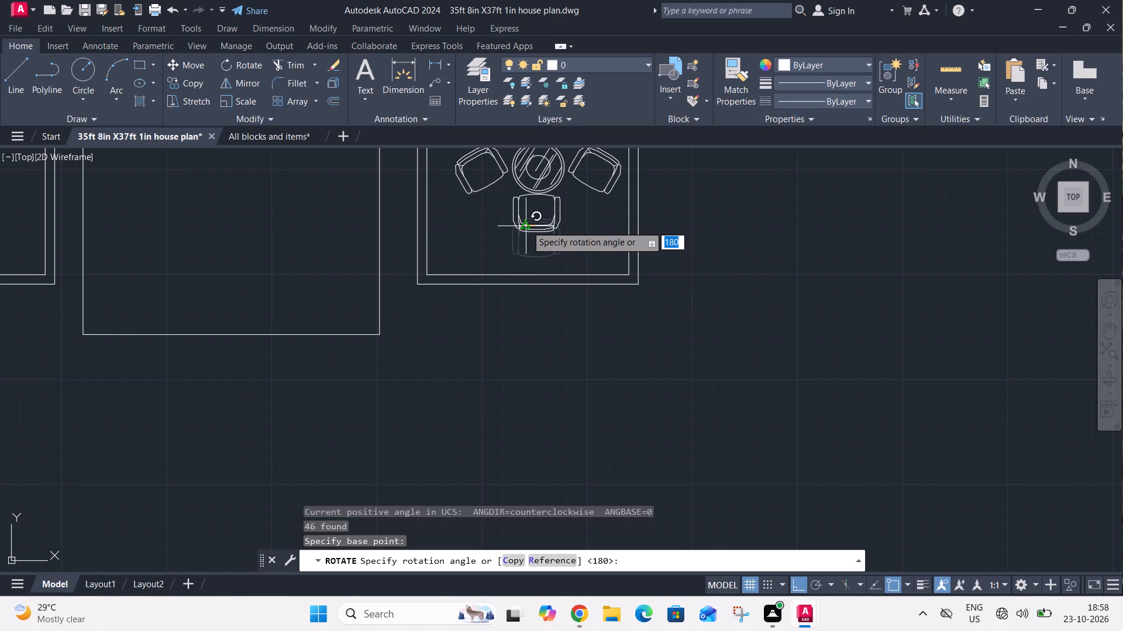
{"action": "left_click", "coordinate": [526, 226]}
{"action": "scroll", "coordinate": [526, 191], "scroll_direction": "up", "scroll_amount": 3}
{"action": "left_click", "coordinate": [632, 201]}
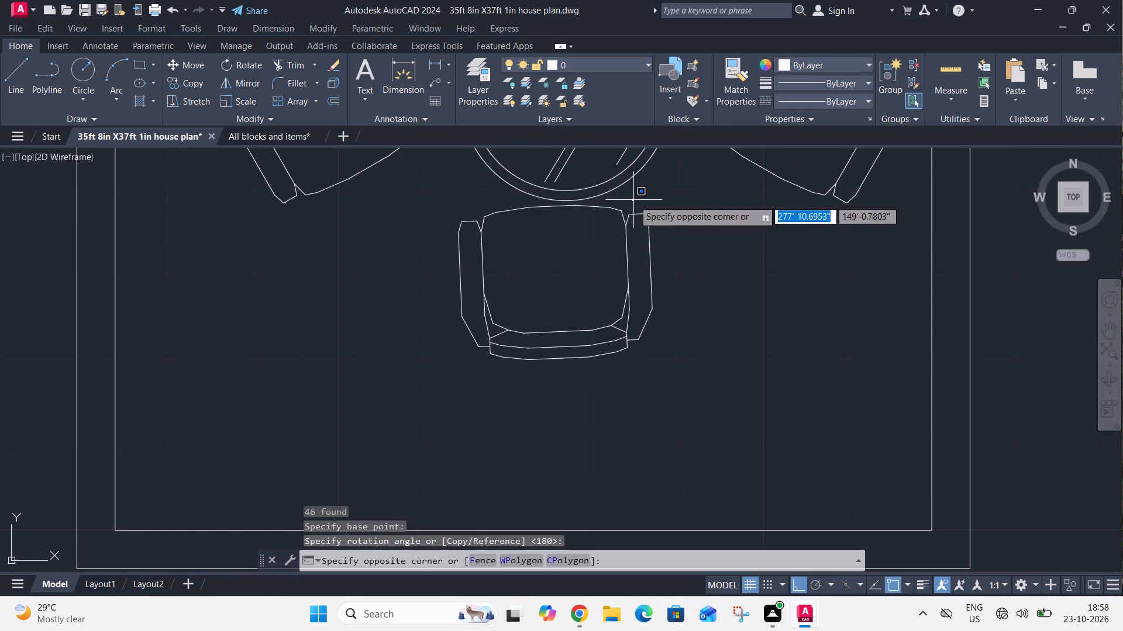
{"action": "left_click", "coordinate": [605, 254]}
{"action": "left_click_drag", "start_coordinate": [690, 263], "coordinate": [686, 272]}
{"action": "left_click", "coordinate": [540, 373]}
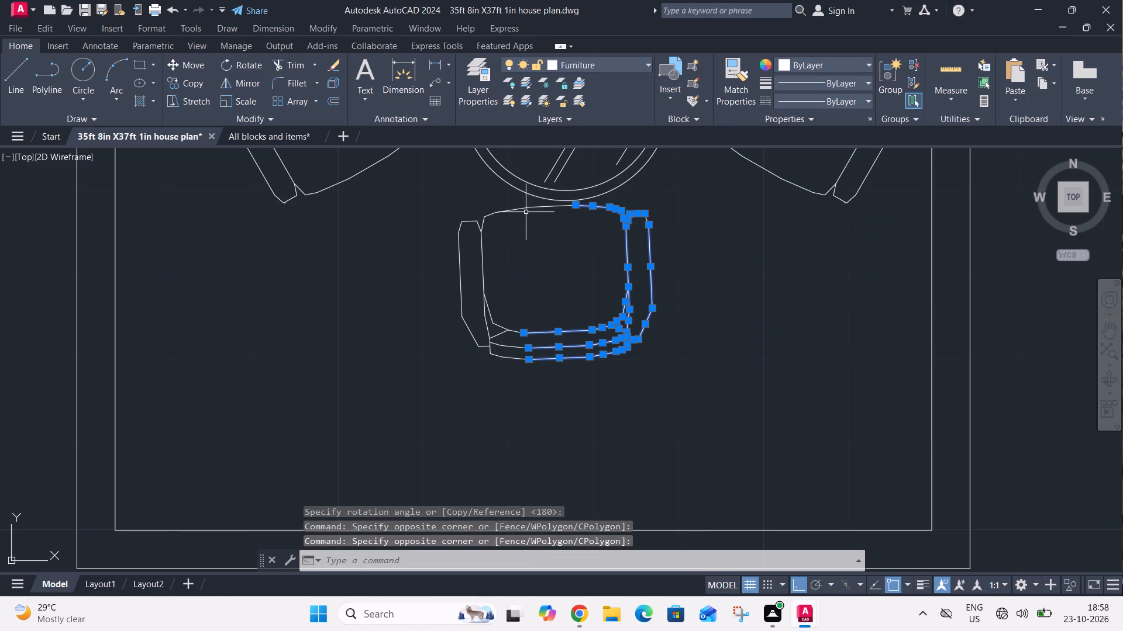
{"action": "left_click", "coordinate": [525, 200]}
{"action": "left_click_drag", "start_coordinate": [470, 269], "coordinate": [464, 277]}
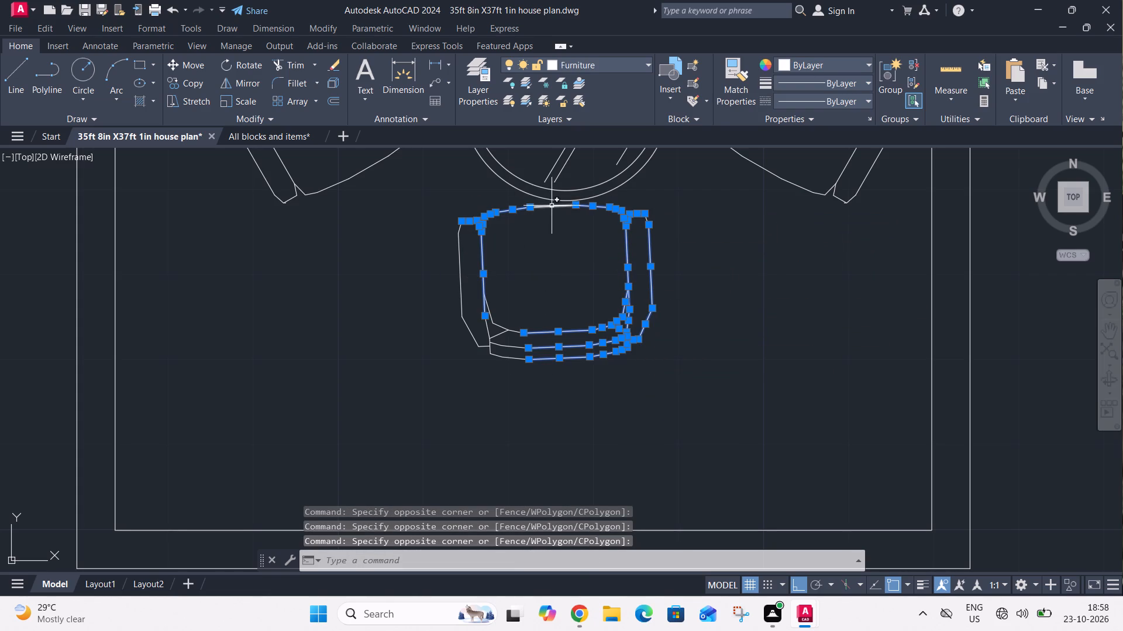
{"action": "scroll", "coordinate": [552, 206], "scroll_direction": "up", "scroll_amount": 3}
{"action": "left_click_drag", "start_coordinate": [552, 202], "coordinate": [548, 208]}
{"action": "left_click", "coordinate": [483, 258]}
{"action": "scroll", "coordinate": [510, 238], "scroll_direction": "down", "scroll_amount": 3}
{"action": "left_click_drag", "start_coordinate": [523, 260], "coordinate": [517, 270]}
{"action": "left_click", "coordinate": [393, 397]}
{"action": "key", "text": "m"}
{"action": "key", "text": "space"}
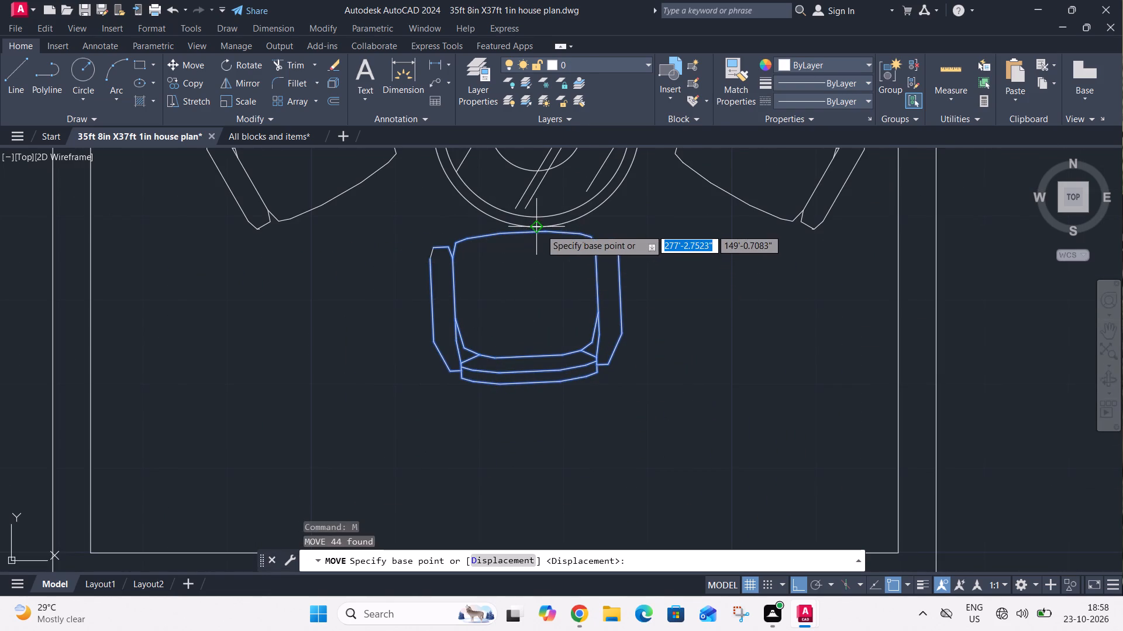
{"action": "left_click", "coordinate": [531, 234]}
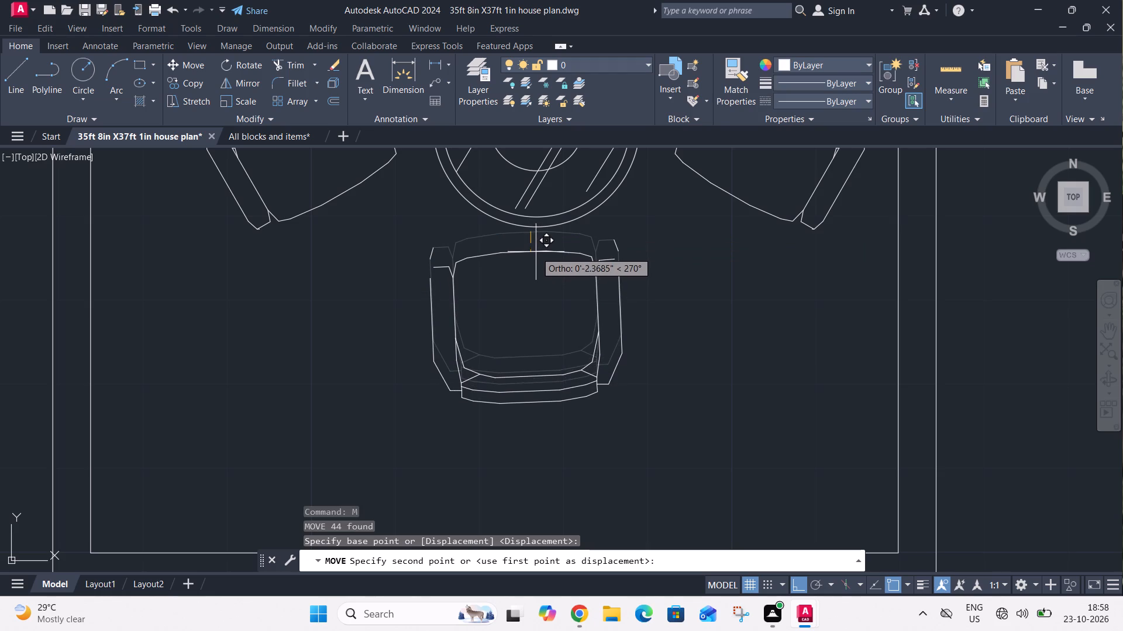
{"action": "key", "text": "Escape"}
Move the complete single armchair straight down with Ortho on, leaving a small gap below the round table.
{"action": "left_click", "coordinate": [620, 224]}
{"action": "left_click", "coordinate": [578, 282]}
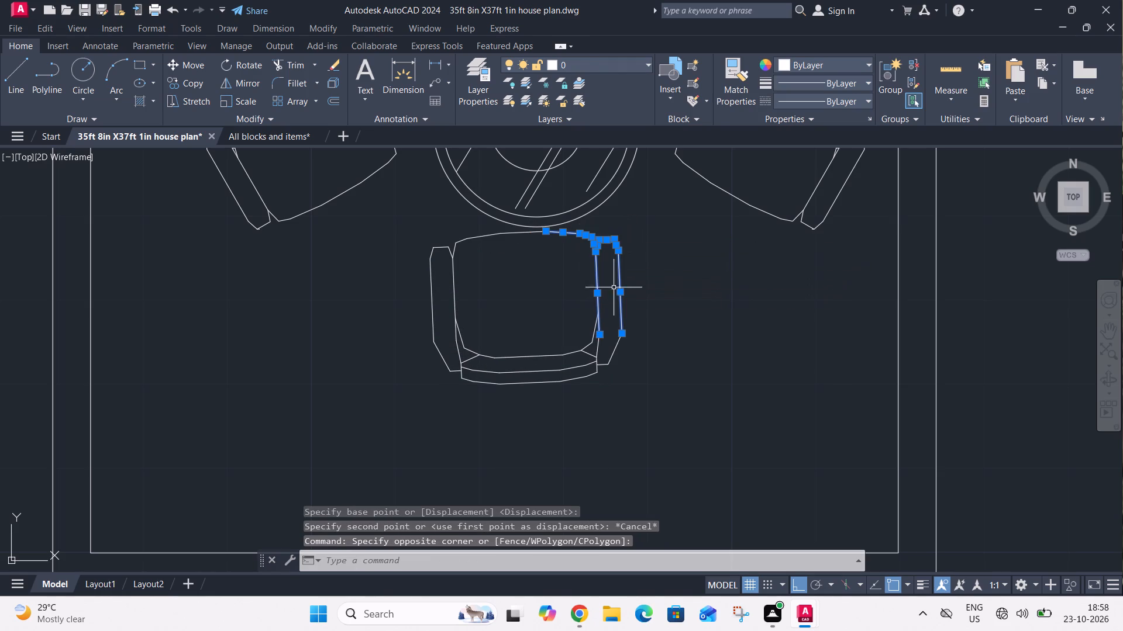
{"action": "scroll", "coordinate": [611, 246], "scroll_direction": "up", "scroll_amount": 4}
{"action": "scroll", "coordinate": [619, 234], "scroll_direction": "down", "scroll_amount": 3}
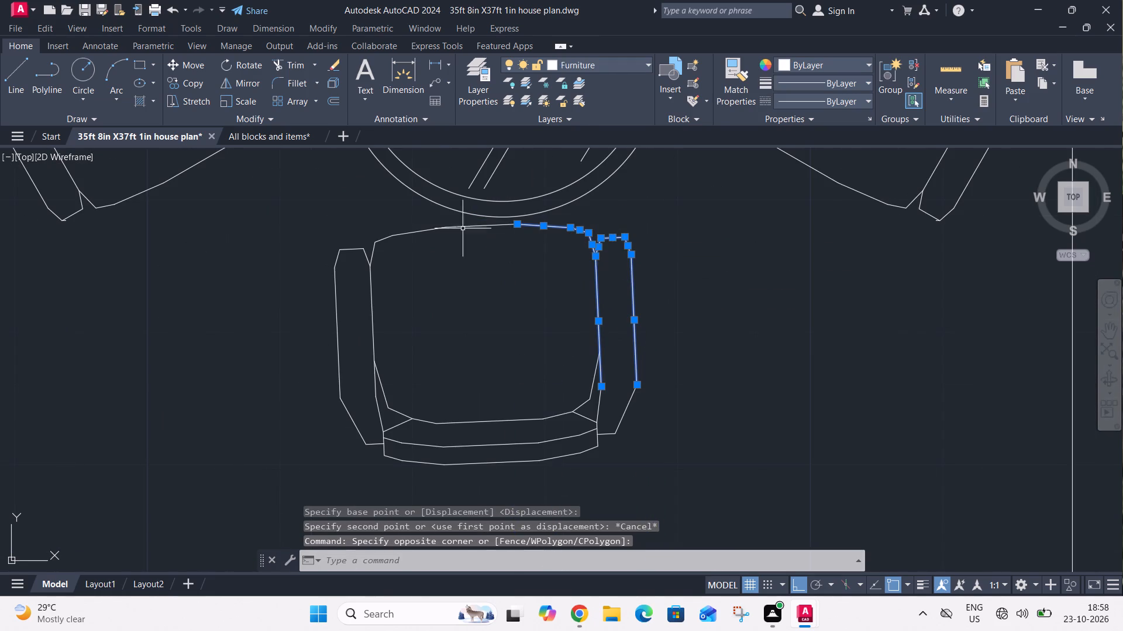
{"action": "left_click", "coordinate": [398, 224]}
{"action": "left_click", "coordinate": [322, 300]}
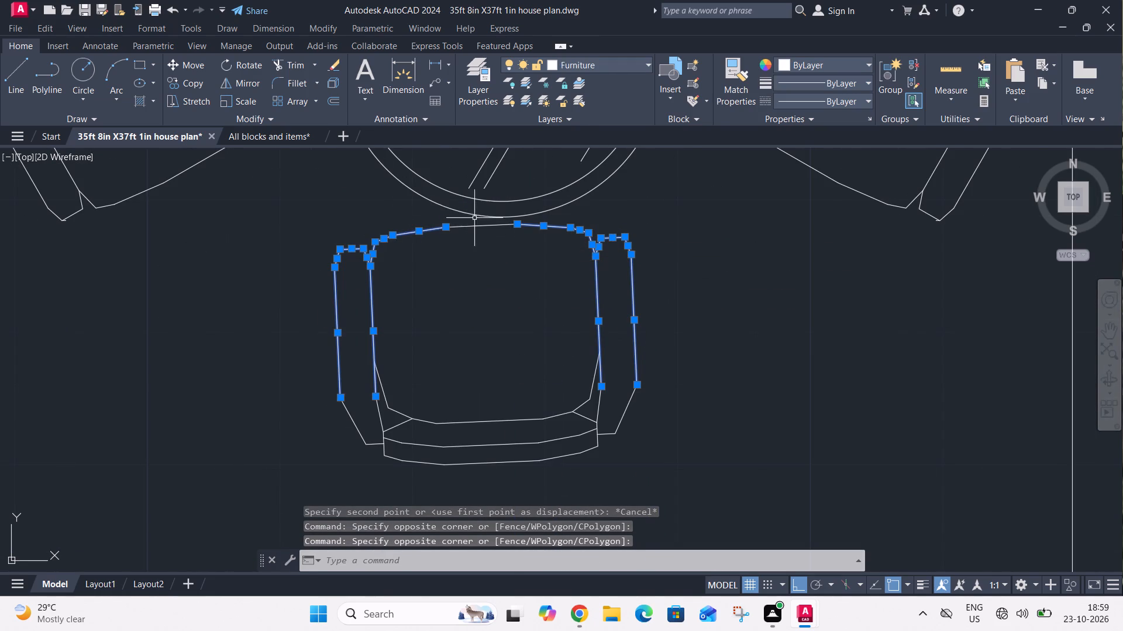
{"action": "scroll", "coordinate": [468, 223], "scroll_direction": "up", "scroll_amount": 2}
{"action": "left_click", "coordinate": [473, 221]}
{"action": "left_click", "coordinate": [431, 290]}
{"action": "scroll", "coordinate": [500, 264], "scroll_direction": "down", "scroll_amount": 4}
{"action": "left_click_drag", "start_coordinate": [623, 298], "coordinate": [623, 297]}
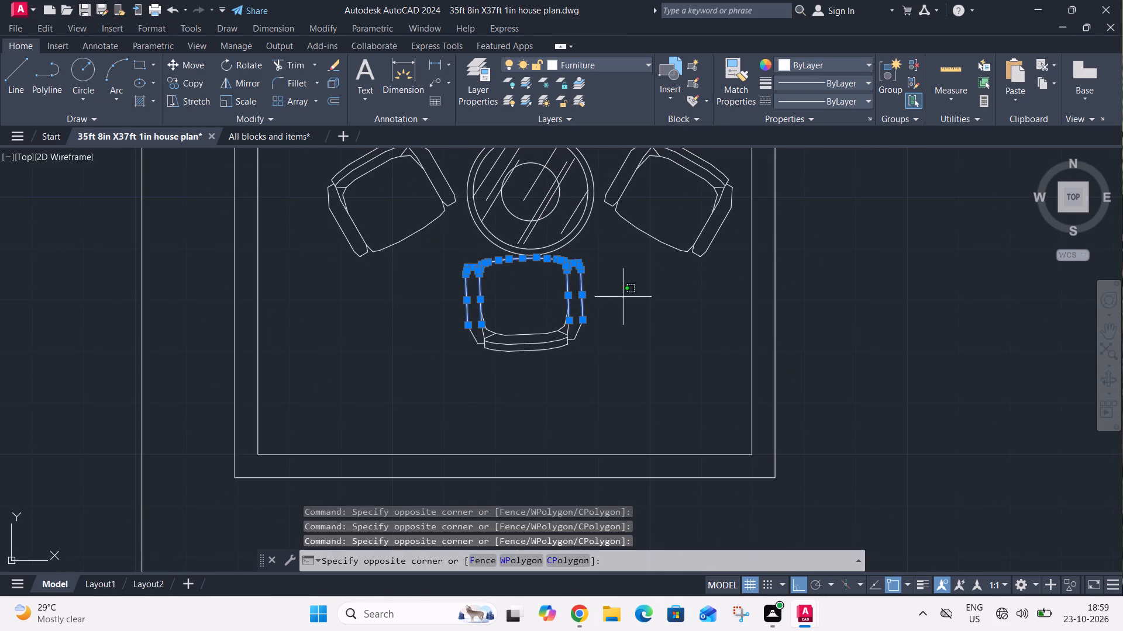
{"action": "left_click_drag", "start_coordinate": [623, 297], "coordinate": [611, 307]}
{"action": "left_click", "coordinate": [448, 375]}
{"action": "key", "text": "m"}
{"action": "key", "text": "space"}
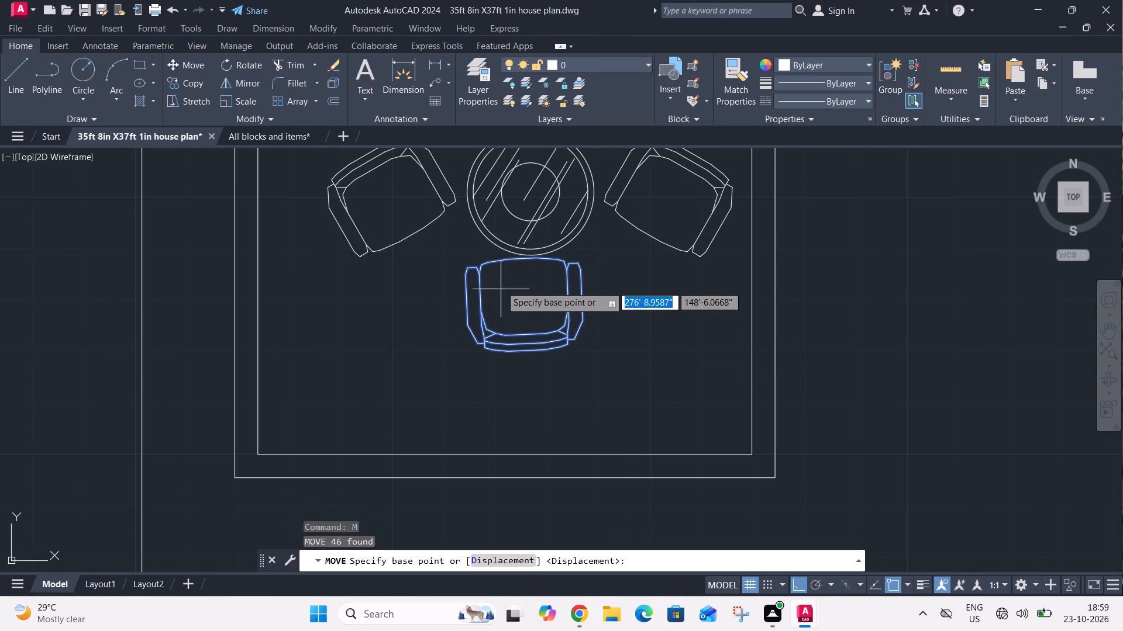
{"action": "left_click_drag", "start_coordinate": [526, 262], "coordinate": [526, 269]}
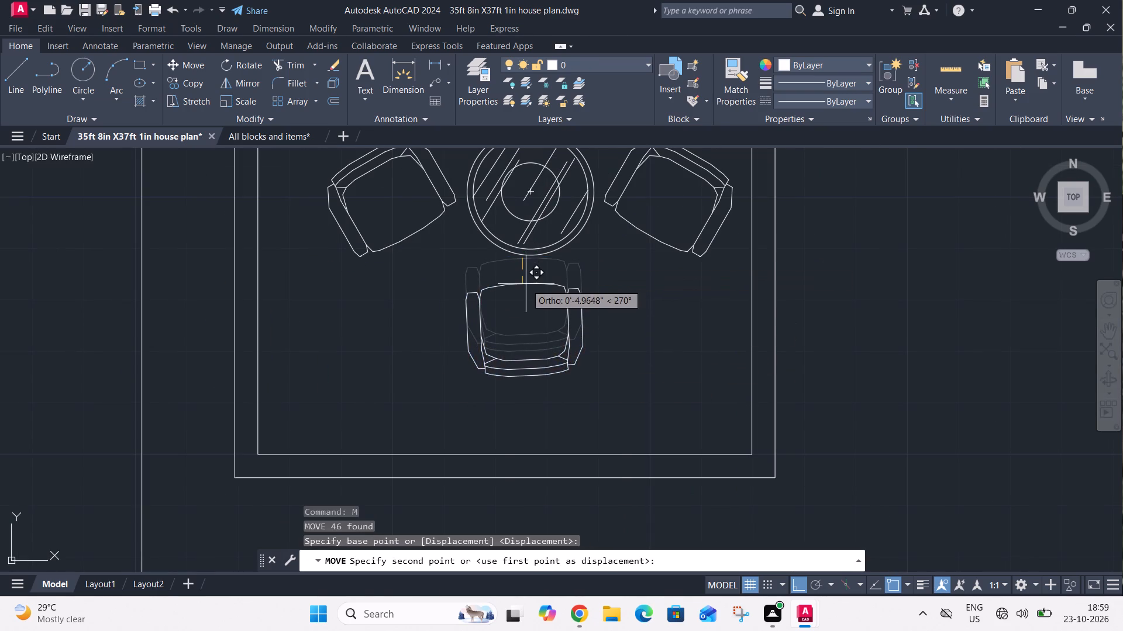
{"action": "left_click", "coordinate": [530, 279]}
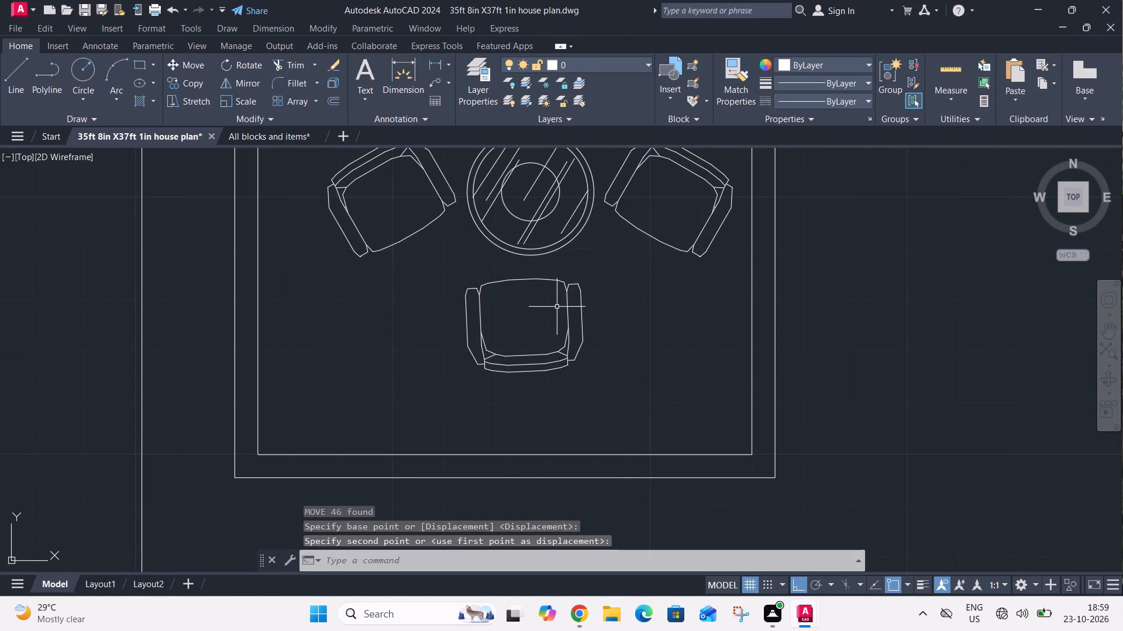
Rotate the whole sofa set outside the plan 90° clockwise with Ortho on, so the three-seater's back faces right.
{"action": "scroll", "coordinate": [559, 310], "scroll_direction": "down", "scroll_amount": 2}
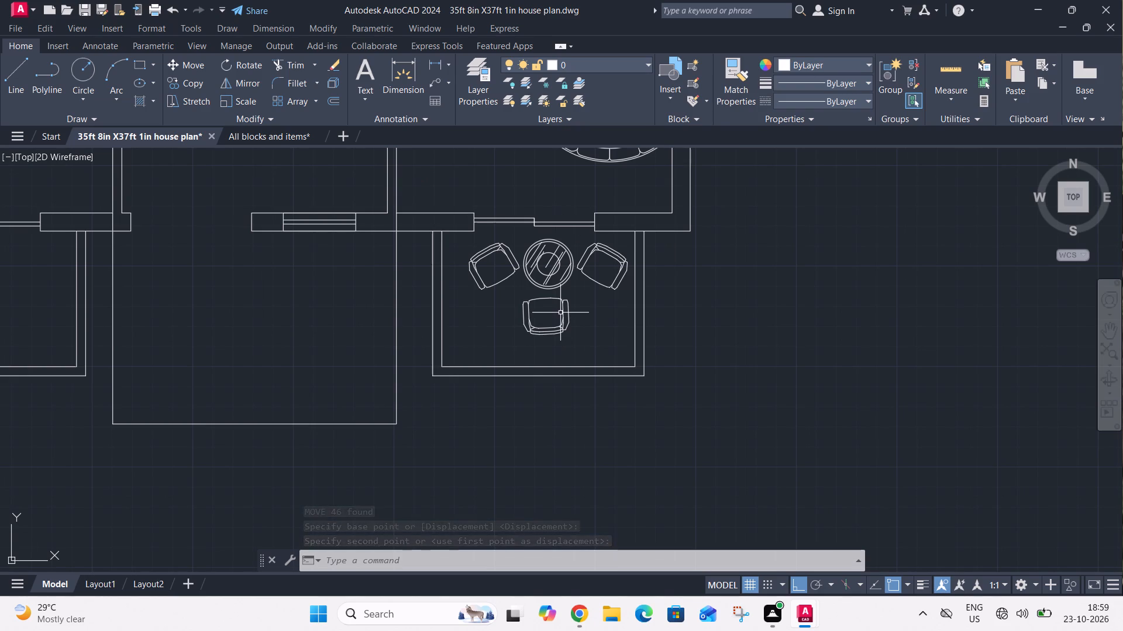
{"action": "middle_click_drag", "start_coordinate": [477, 289], "coordinate": [501, 315]}
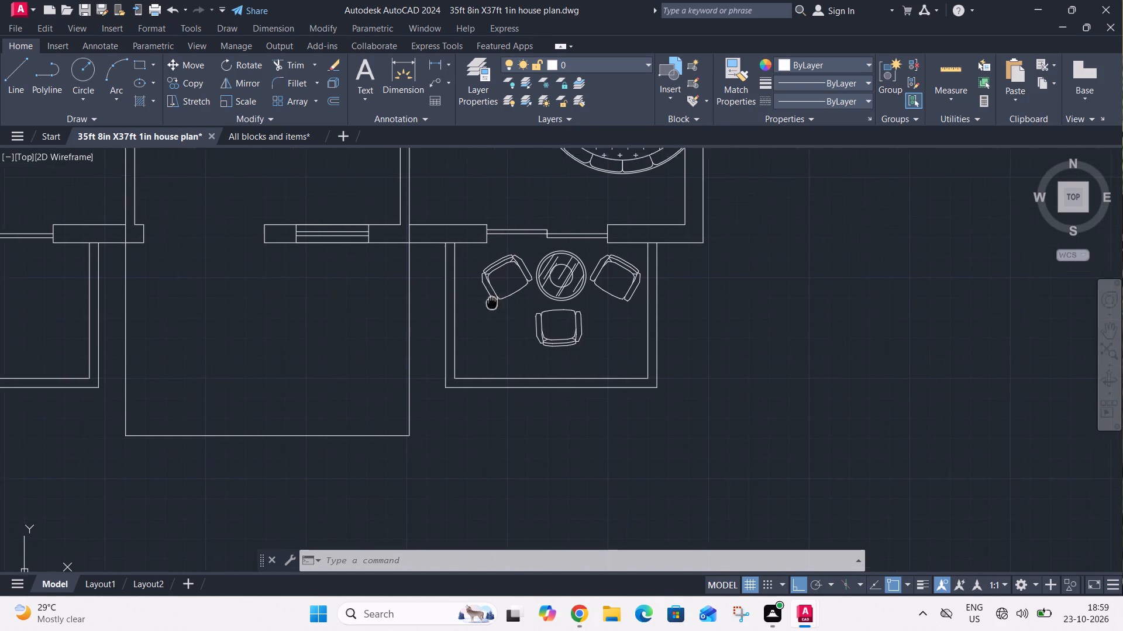
{"action": "middle_click_drag", "start_coordinate": [501, 315], "coordinate": [653, 428]}
{"action": "scroll", "coordinate": [669, 401], "scroll_direction": "down", "scroll_amount": 3}
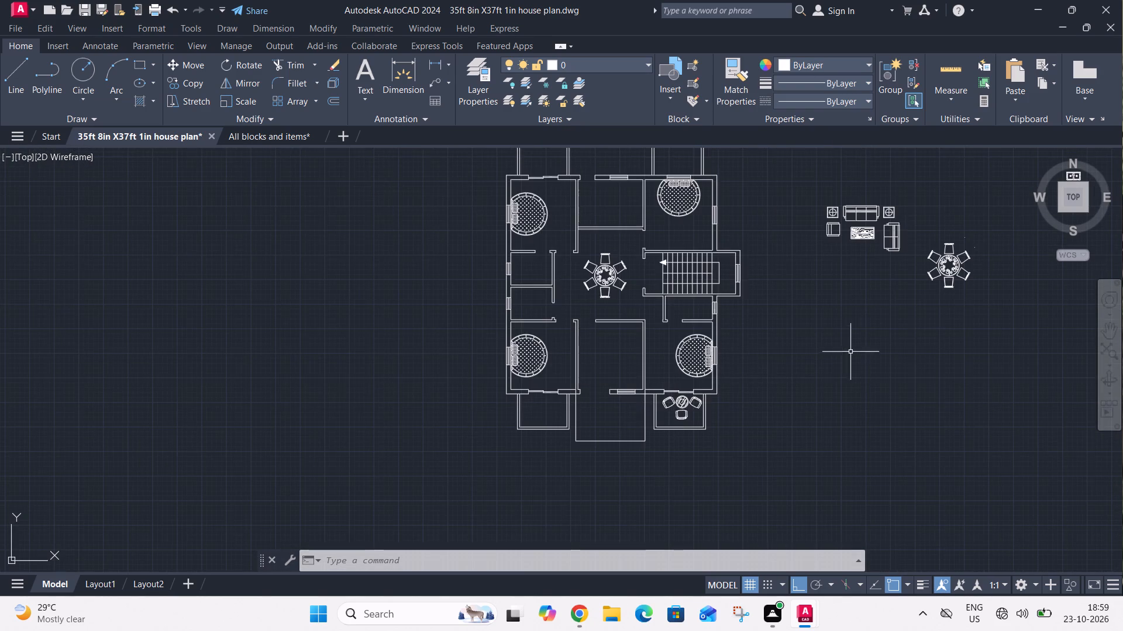
{"action": "middle_click_drag", "start_coordinate": [850, 351], "coordinate": [685, 442]}
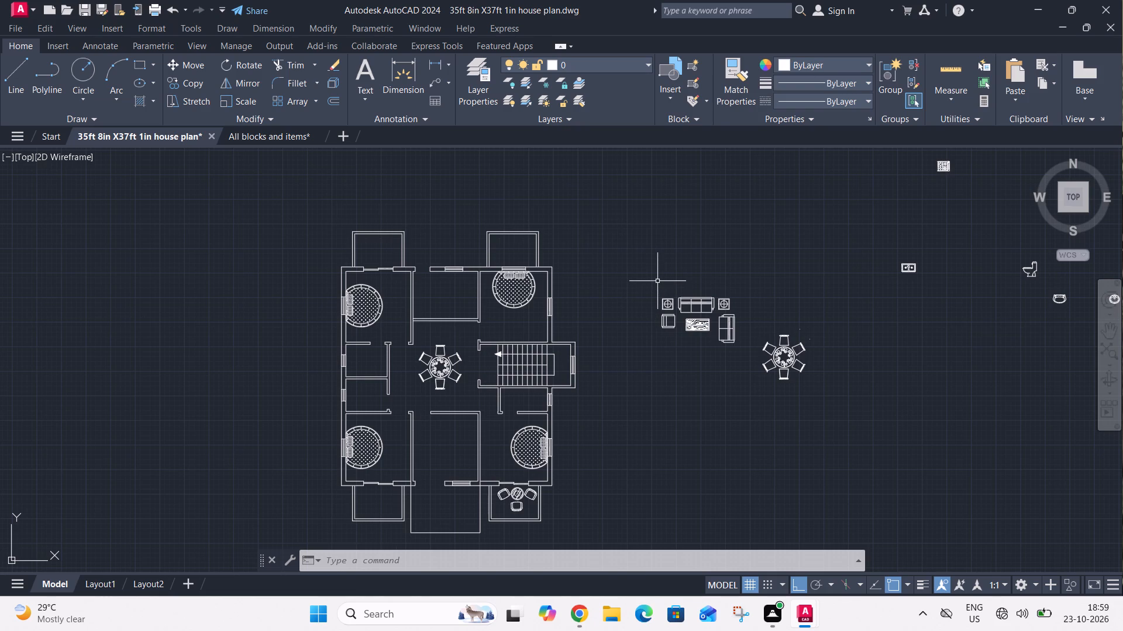
{"action": "scroll", "coordinate": [656, 287], "scroll_direction": "up", "scroll_amount": 2}
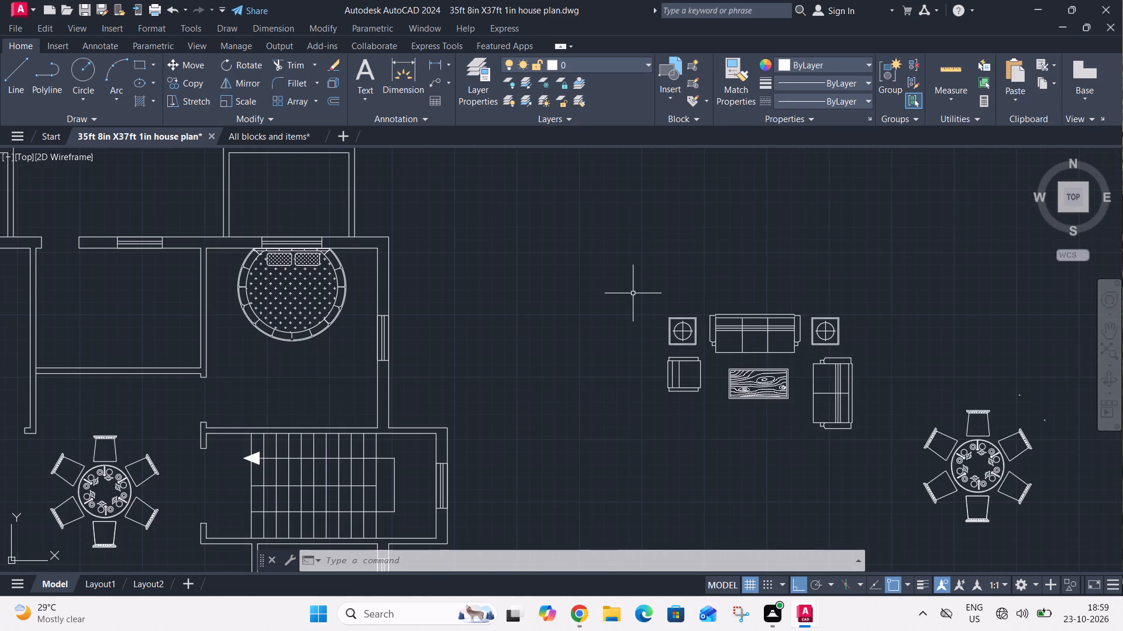
{"action": "left_click", "coordinate": [632, 293]}
{"action": "left_click", "coordinate": [886, 448]}
{"action": "key", "text": "r"}
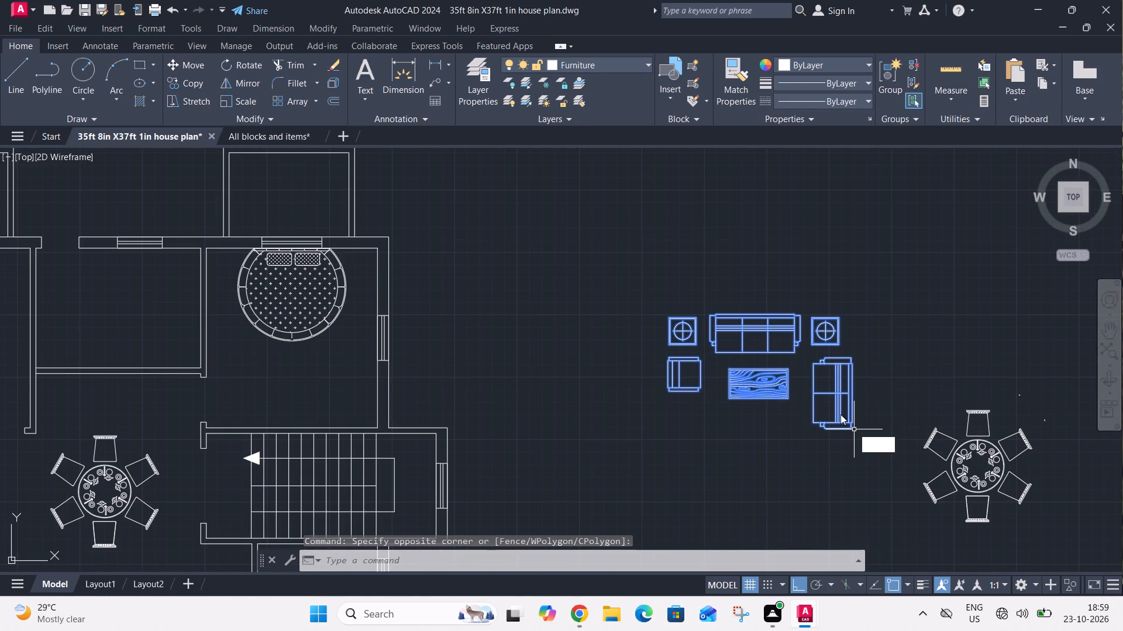
{"action": "key", "text": "o"}
{"action": "key", "text": "space"}
{"action": "key", "text": "F8"}
{"action": "left_click", "coordinate": [714, 343]}
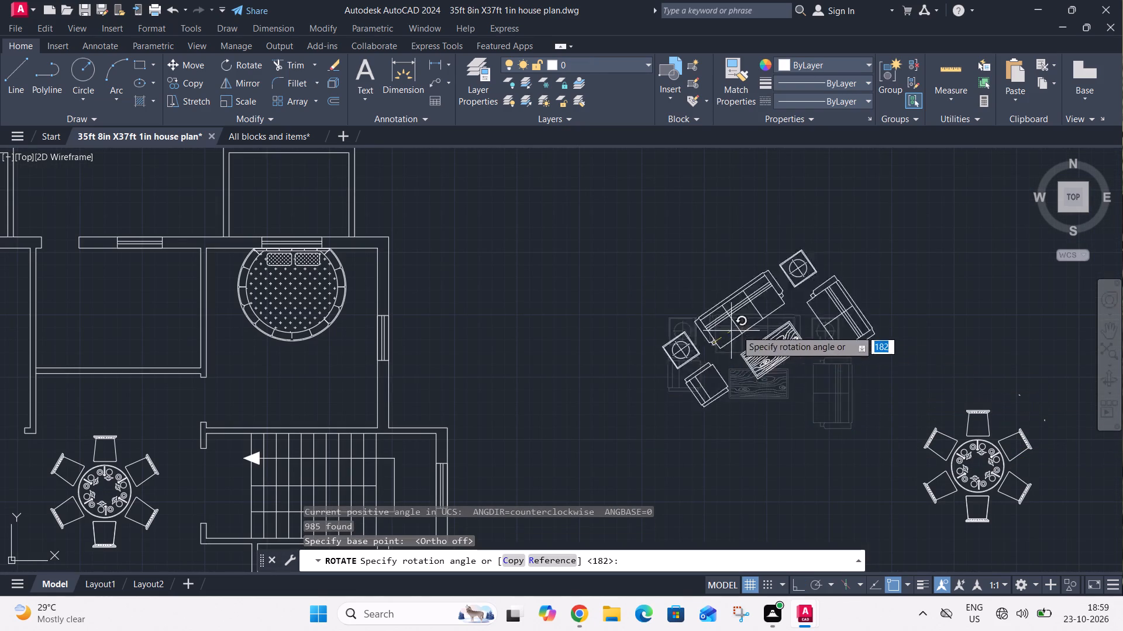
{"action": "key", "text": "F8"}
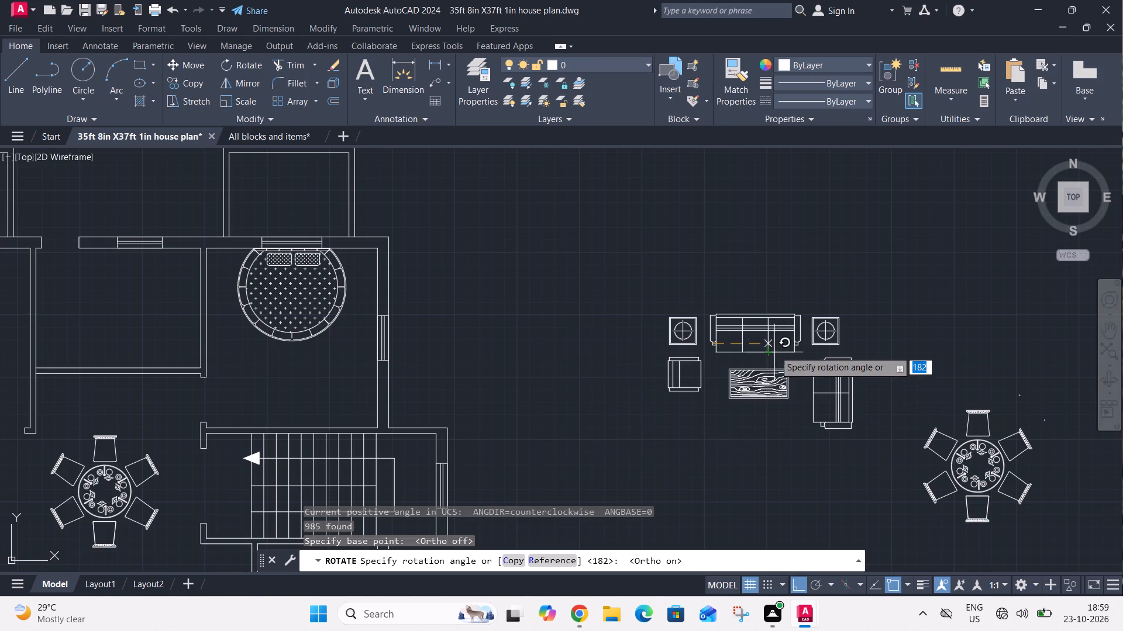
{"action": "left_click", "coordinate": [729, 414]}
Move the rotated sofa set by its coffee table to the empty area just outside the plan's right wall, with Ortho off.
{"action": "left_click", "coordinate": [594, 288]}
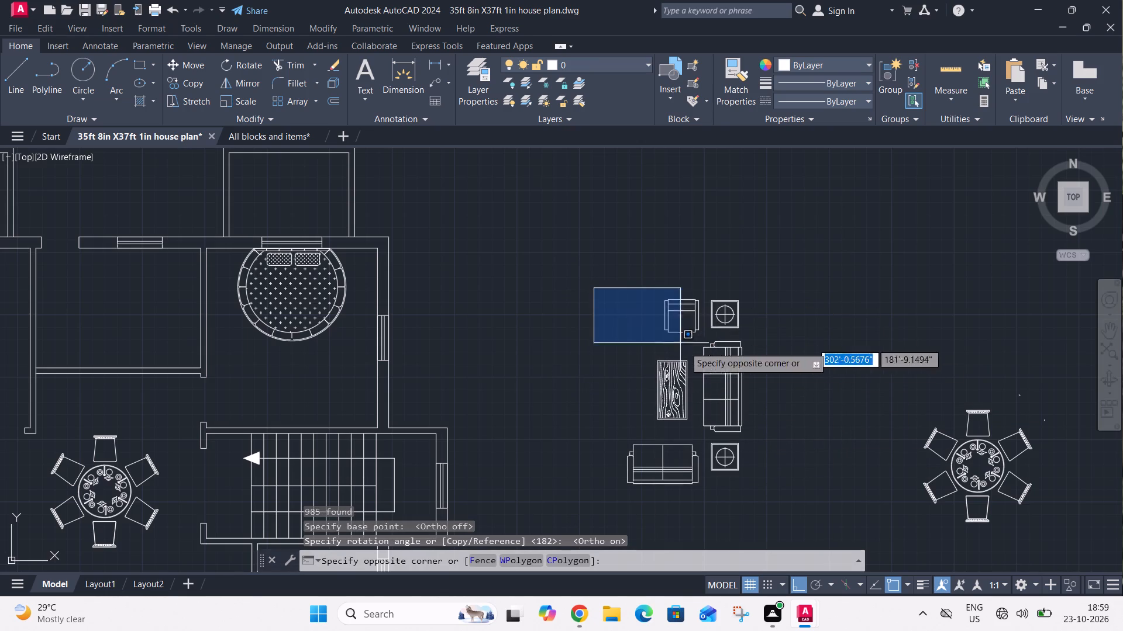
{"action": "left_click", "coordinate": [778, 488]}
{"action": "key", "text": "m"}
{"action": "key", "text": "space"}
{"action": "left_click", "coordinate": [660, 376]}
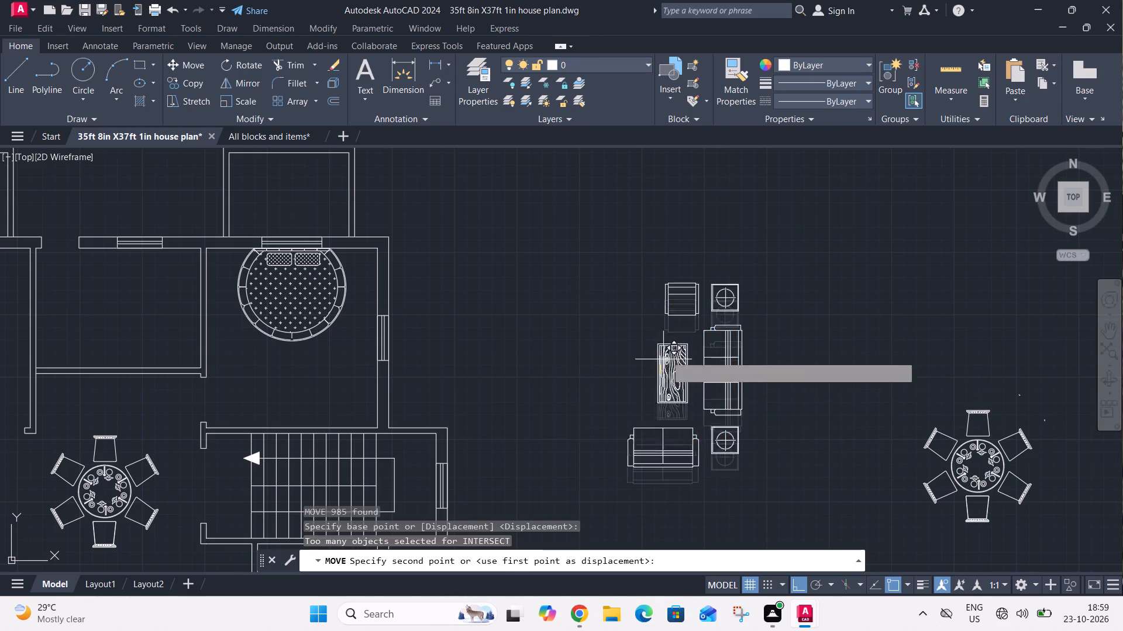
{"action": "scroll", "coordinate": [684, 324], "scroll_direction": "down", "scroll_amount": 4}
{"action": "scroll", "coordinate": [592, 385], "scroll_direction": "up", "scroll_amount": 2}
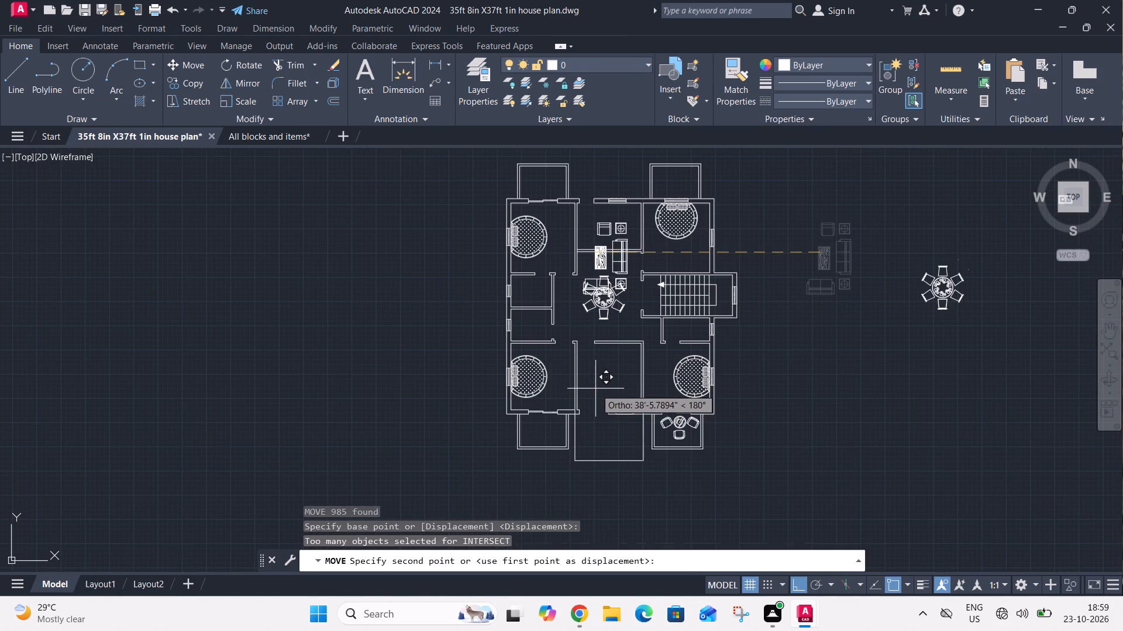
{"action": "key", "text": "F8"}
{"action": "scroll", "coordinate": [604, 383], "scroll_direction": "up", "scroll_amount": 3}
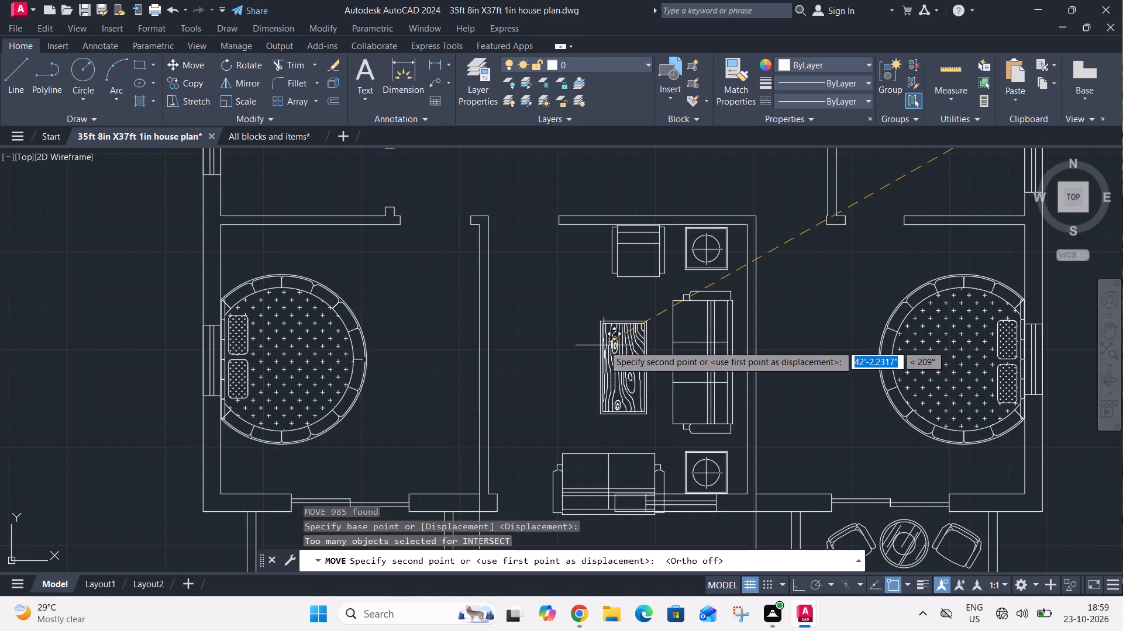
{"action": "scroll", "coordinate": [600, 348], "scroll_direction": "down", "scroll_amount": 3}
{"action": "left_click", "coordinate": [808, 311]}
Start a selection window over the relocated sofa set outside the plan's right wall.
{"action": "left_click", "coordinate": [788, 288]}
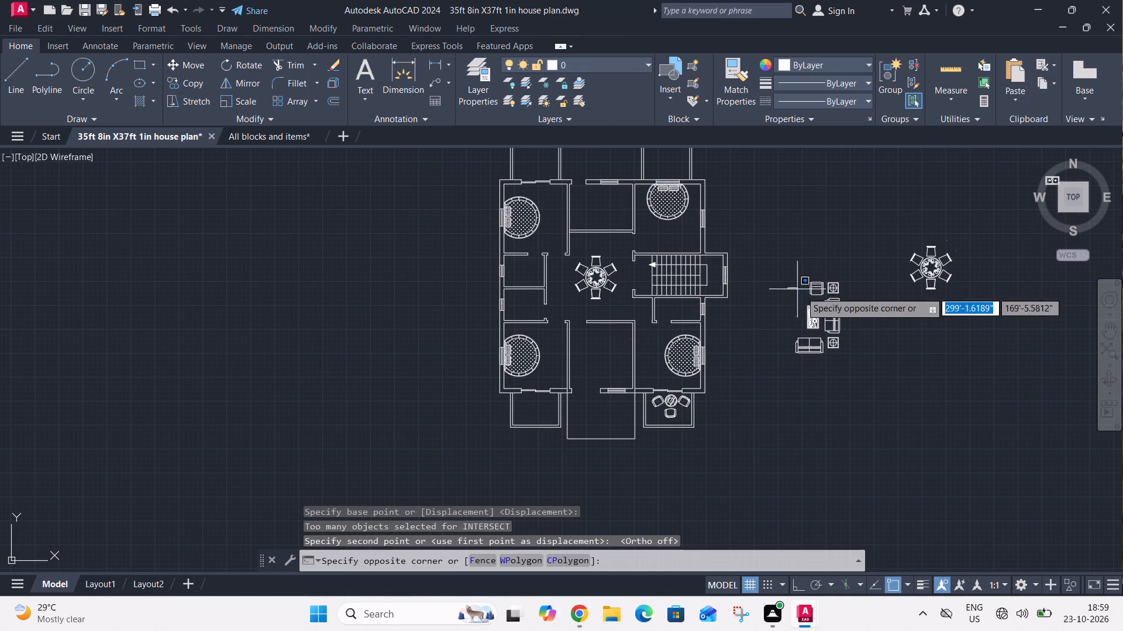
Scale the whole sofa set beside the floor plan down by a factor of about 0.83, based at its lower side table.
{"action": "left_click", "coordinate": [884, 379]}
{"action": "left_click", "coordinate": [766, 256]}
{"action": "left_click", "coordinate": [888, 365]}
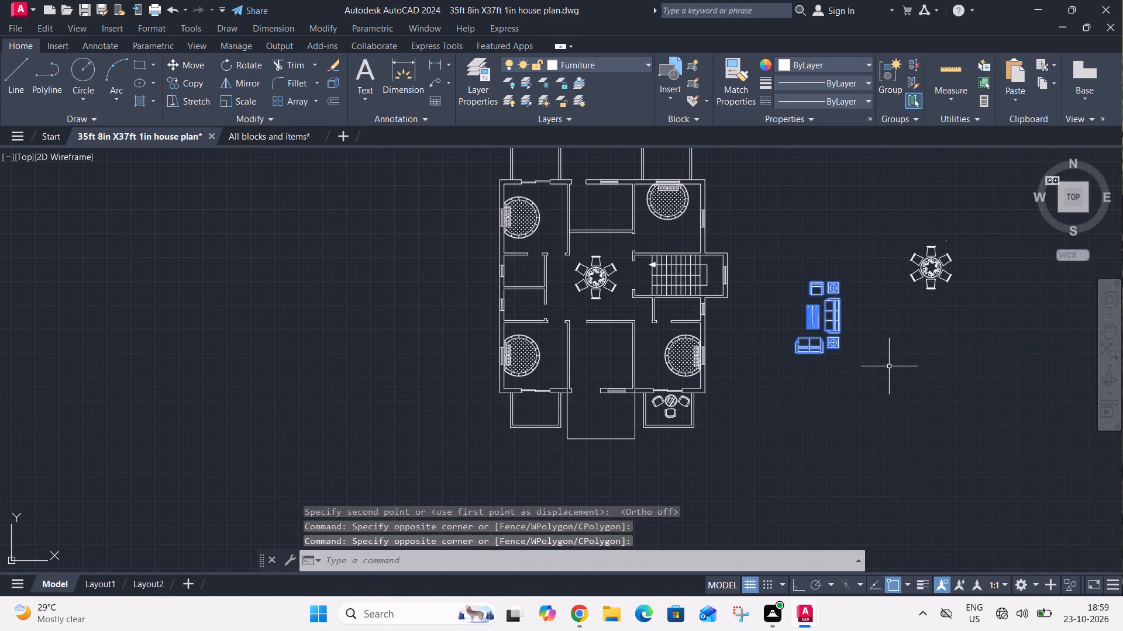
{"action": "type", "text": "SC"}
{"action": "key", "text": "space"}
{"action": "left_click", "coordinate": [835, 342]}
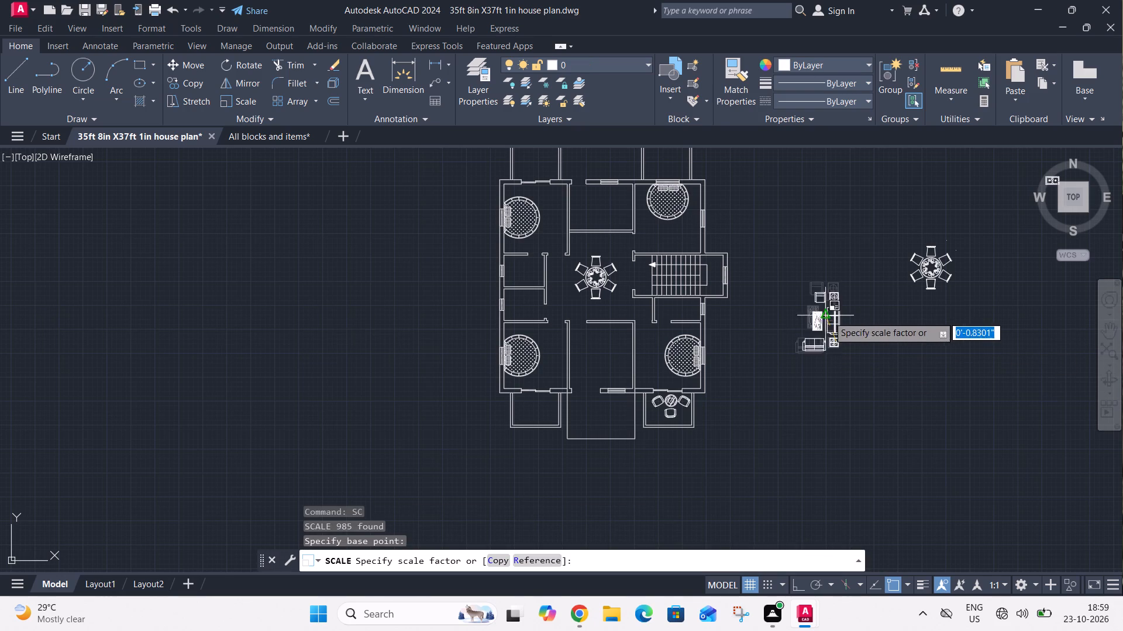
{"action": "left_click", "coordinate": [824, 316]}
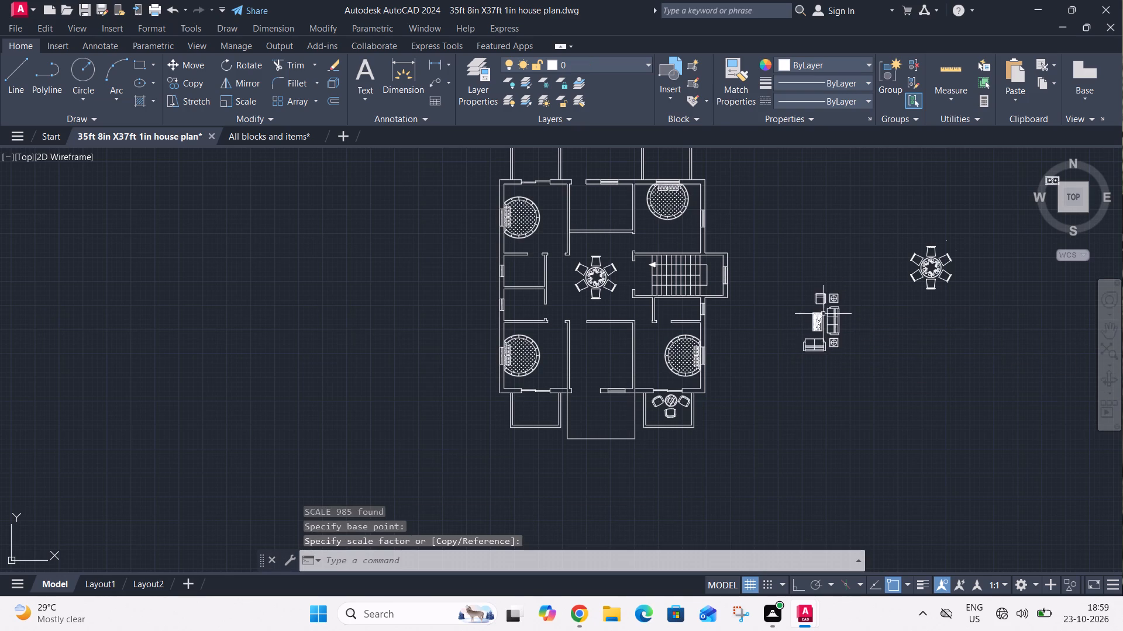
Move the sofa set from beside the plan into the lower middle room between the two bedrooms.
{"action": "left_click_drag", "start_coordinate": [791, 276], "coordinate": [793, 283]}
{"action": "left_click", "coordinate": [869, 358]}
{"action": "key", "text": "m"}
{"action": "key", "text": "space"}
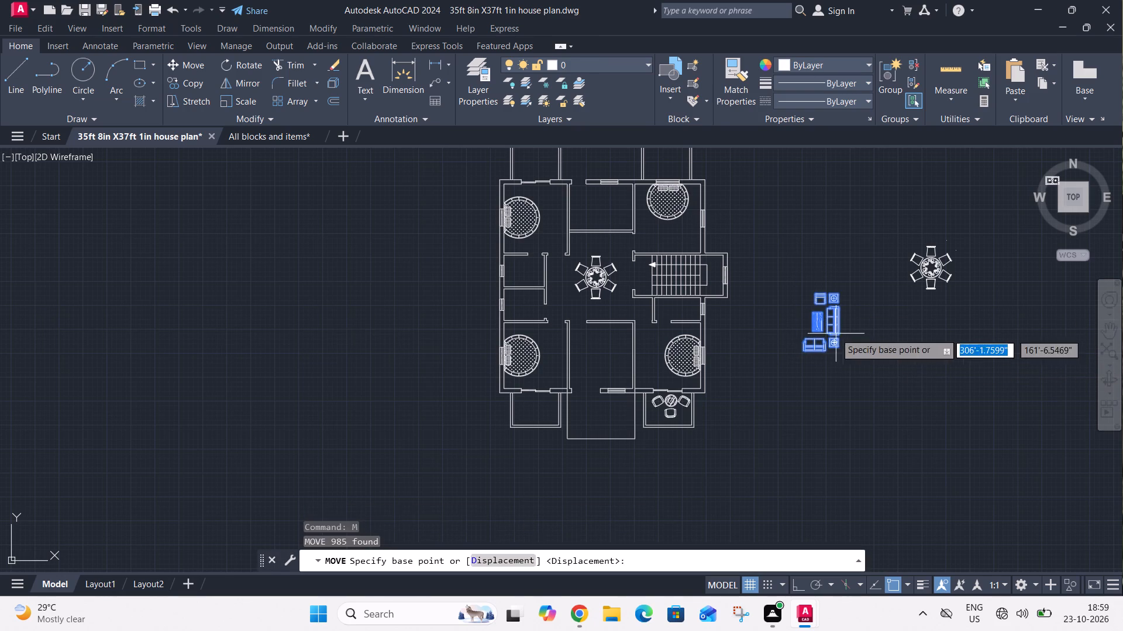
{"action": "left_click", "coordinate": [830, 328]}
{"action": "scroll", "coordinate": [624, 359], "scroll_direction": "up", "scroll_amount": 3}
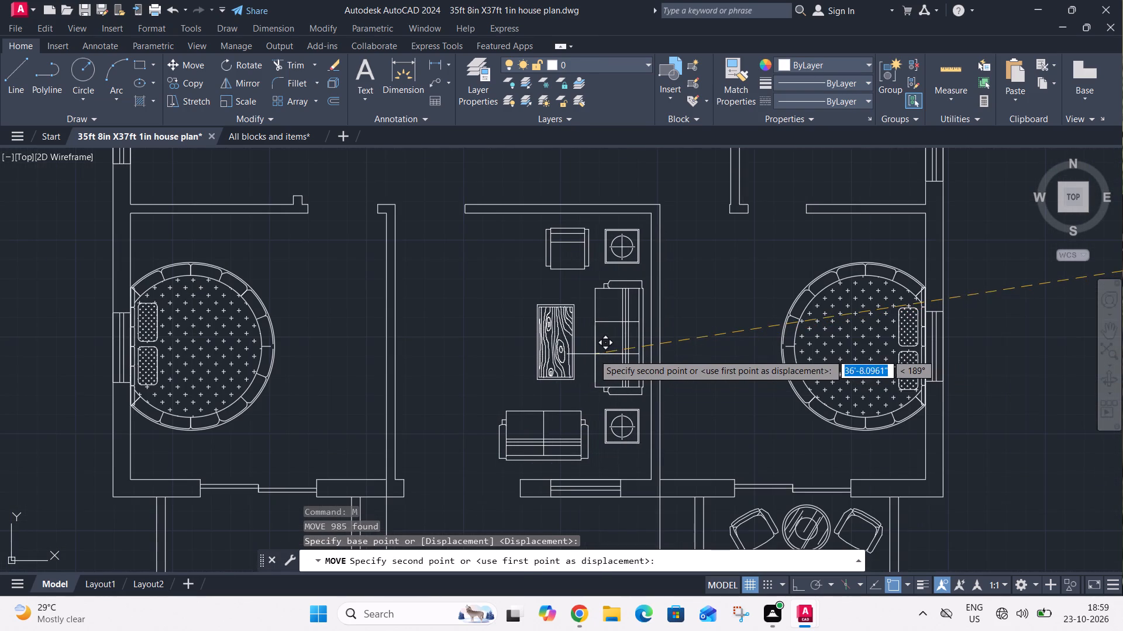
{"action": "left_click", "coordinate": [590, 353]}
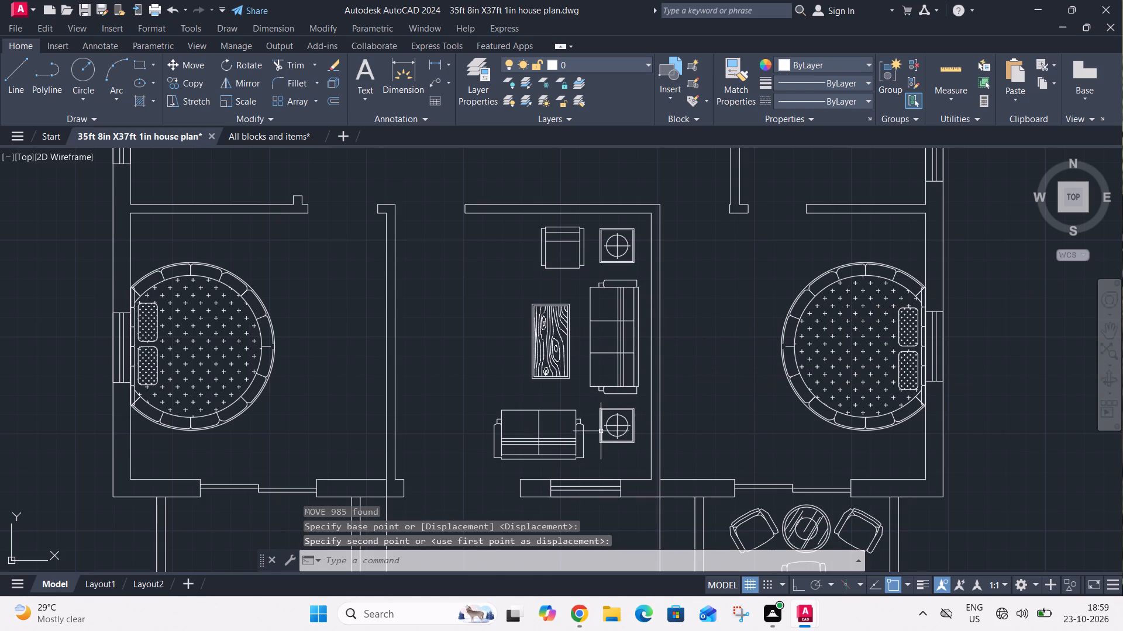
Scale the entire sofa set down further within the lower middle room, using the coffee table's left edge as base point.
{"action": "scroll", "coordinate": [551, 377], "scroll_direction": "down", "scroll_amount": 1}
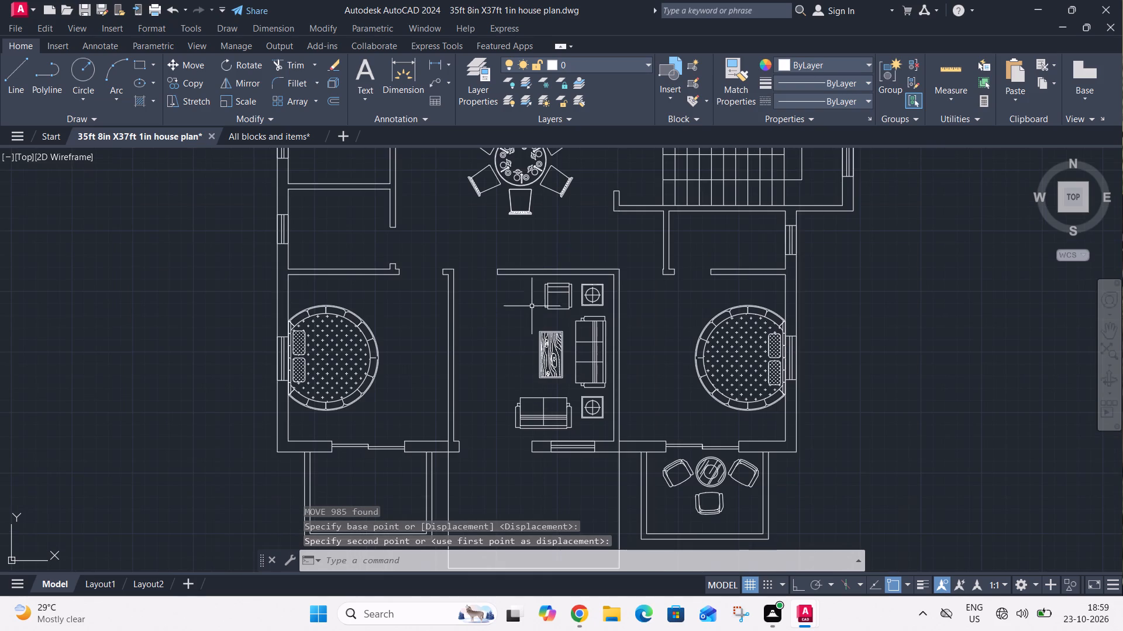
{"action": "left_click", "coordinate": [522, 283]}
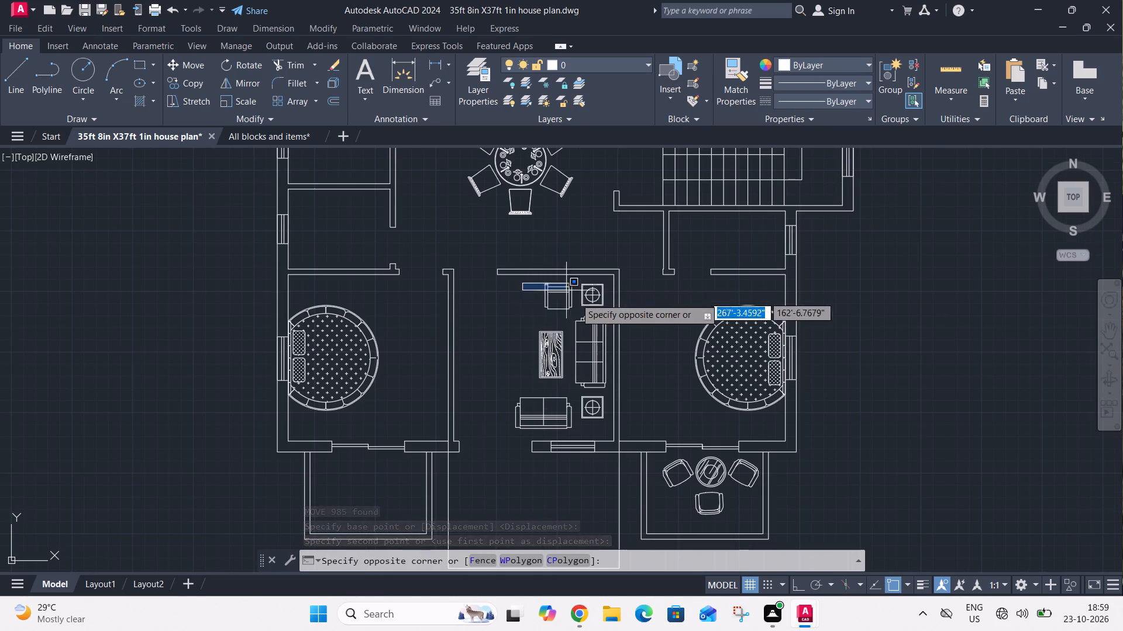
{"action": "scroll", "coordinate": [605, 425], "scroll_direction": "up", "scroll_amount": 2}
{"action": "left_click", "coordinate": [605, 431]}
{"action": "left_click", "coordinate": [349, 351]}
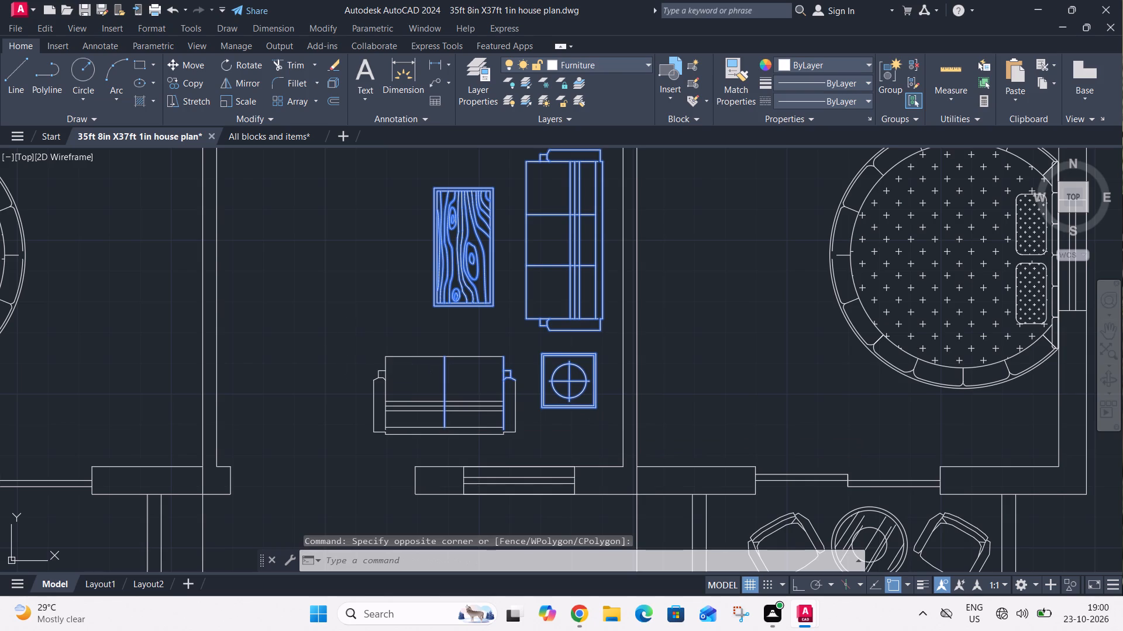
{"action": "left_click", "coordinate": [555, 442]}
{"action": "middle_click_drag", "start_coordinate": [523, 377], "coordinate": [525, 379]}
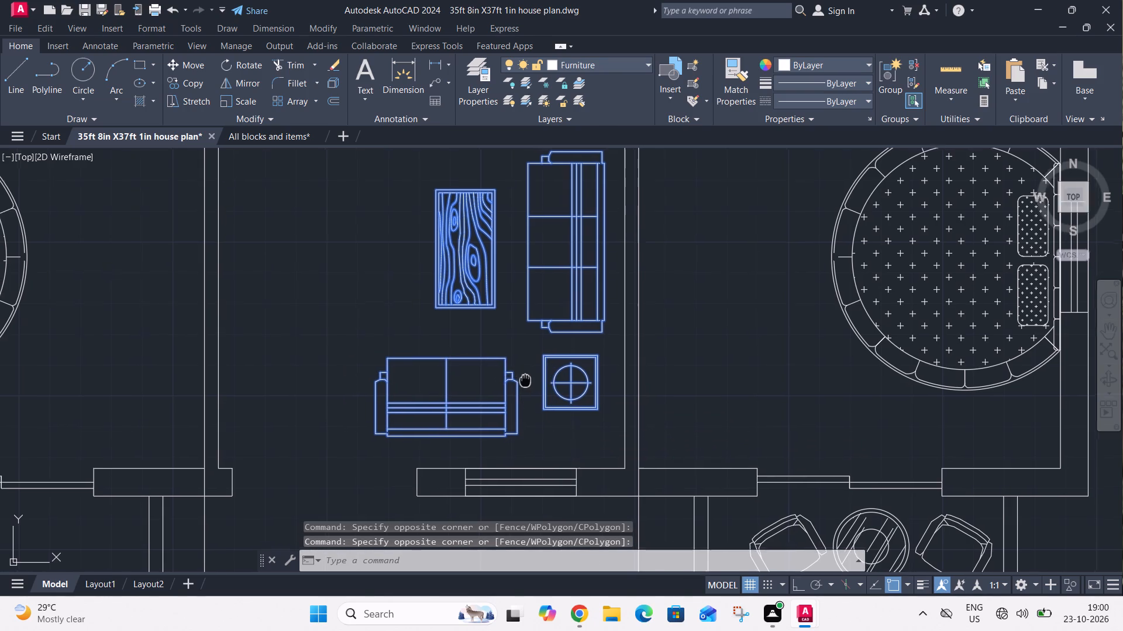
{"action": "middle_click_drag", "start_coordinate": [525, 379], "coordinate": [581, 596]}
{"action": "left_click", "coordinate": [469, 272]}
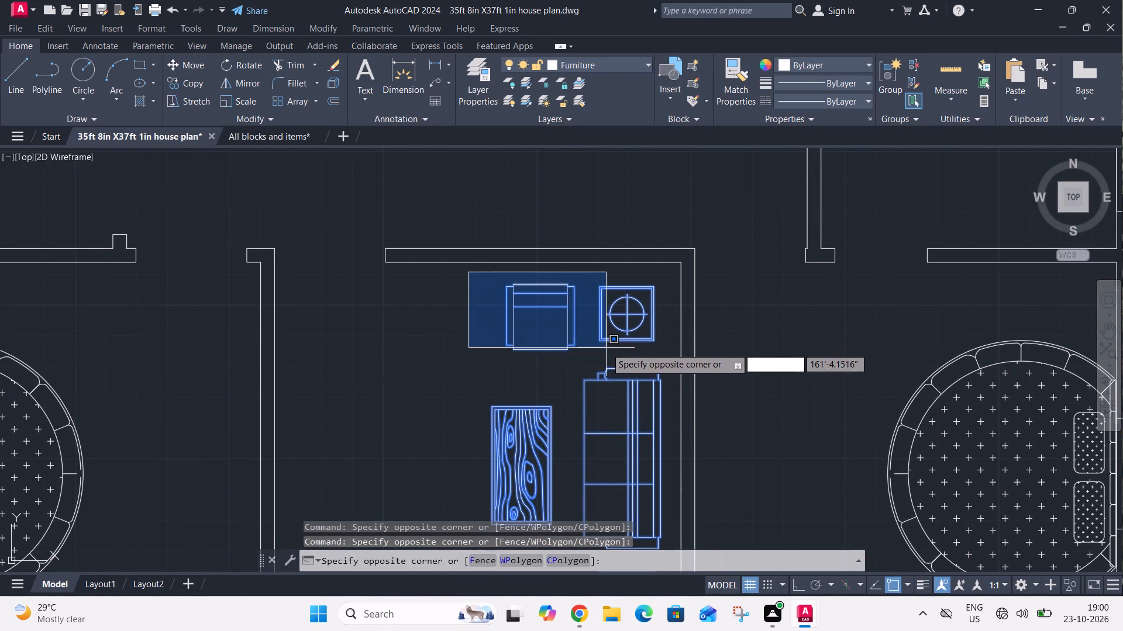
{"action": "left_click", "coordinate": [608, 359]}
{"action": "key", "text": "s"}
{"action": "key", "text": "c"}
{"action": "key", "text": "space"}
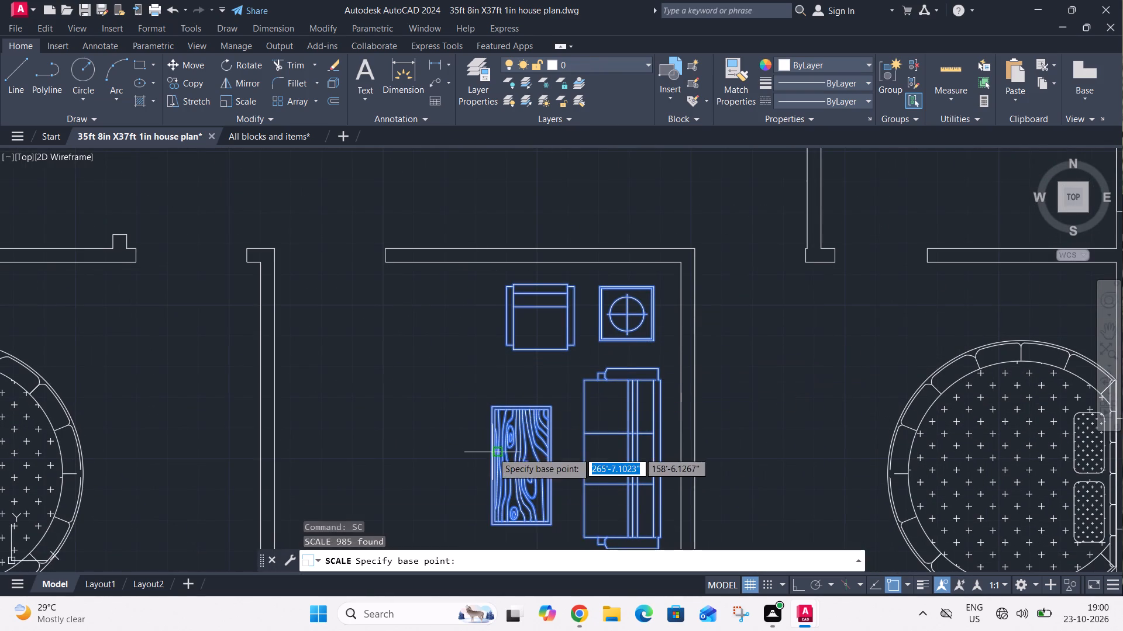
{"action": "left_click", "coordinate": [492, 453]}
{"action": "middle_click_drag", "start_coordinate": [523, 410], "coordinate": [558, 393]}
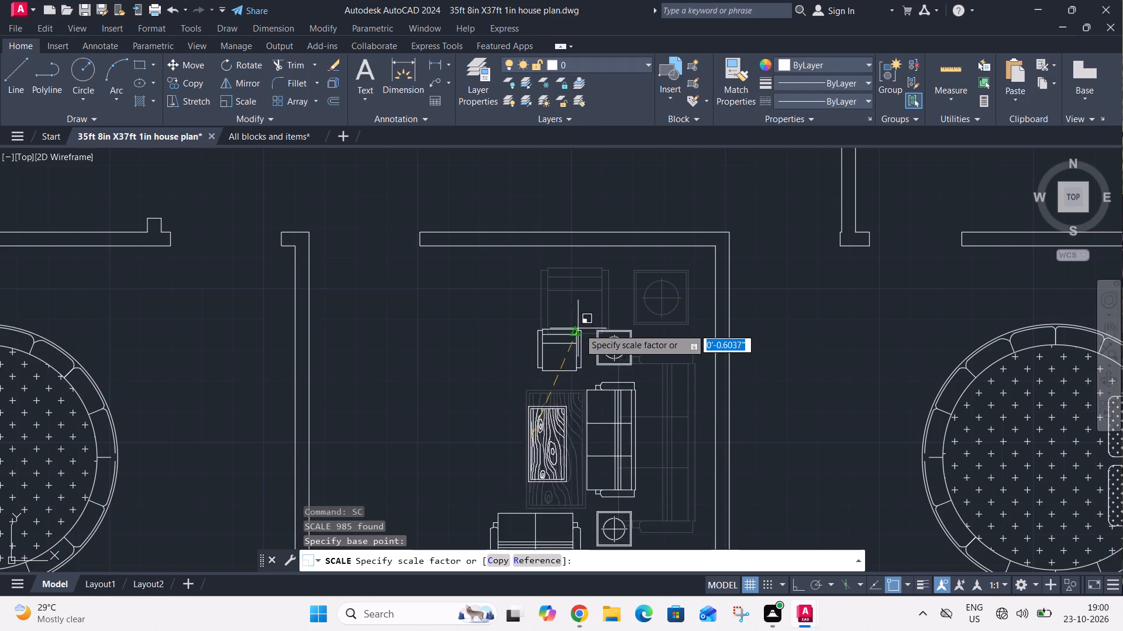
{"action": "scroll", "coordinate": [586, 327], "scroll_direction": "down", "scroll_amount": 2}
{"action": "left_click", "coordinate": [594, 333]}
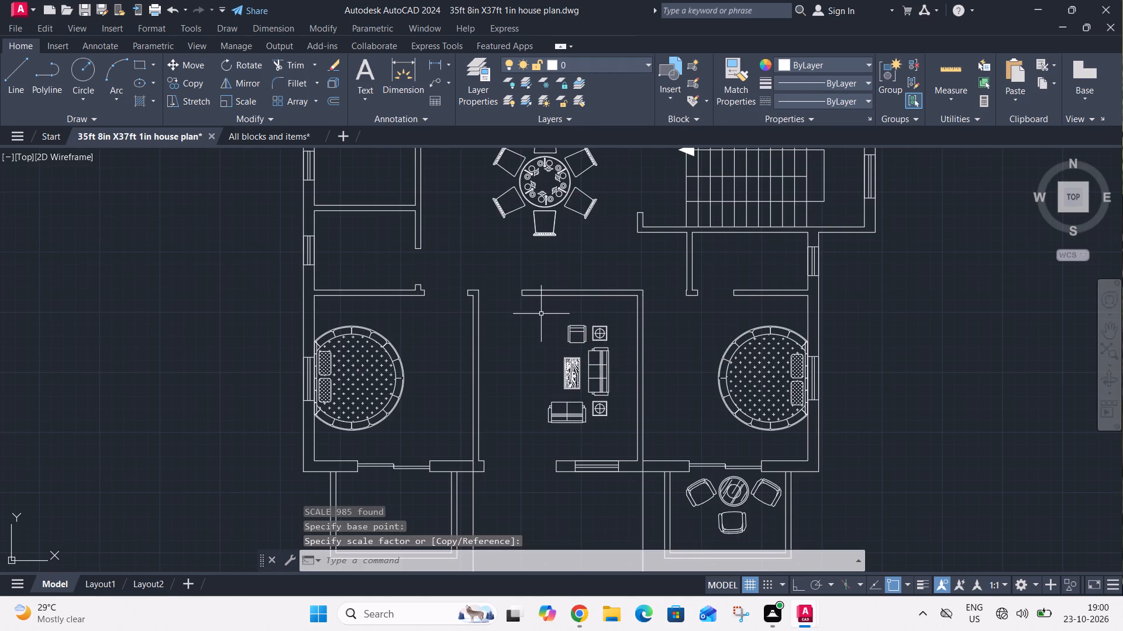
Move the reduced sofa set up and right, closer to the right wall of the lower middle room.
{"action": "left_click", "coordinate": [516, 325]}
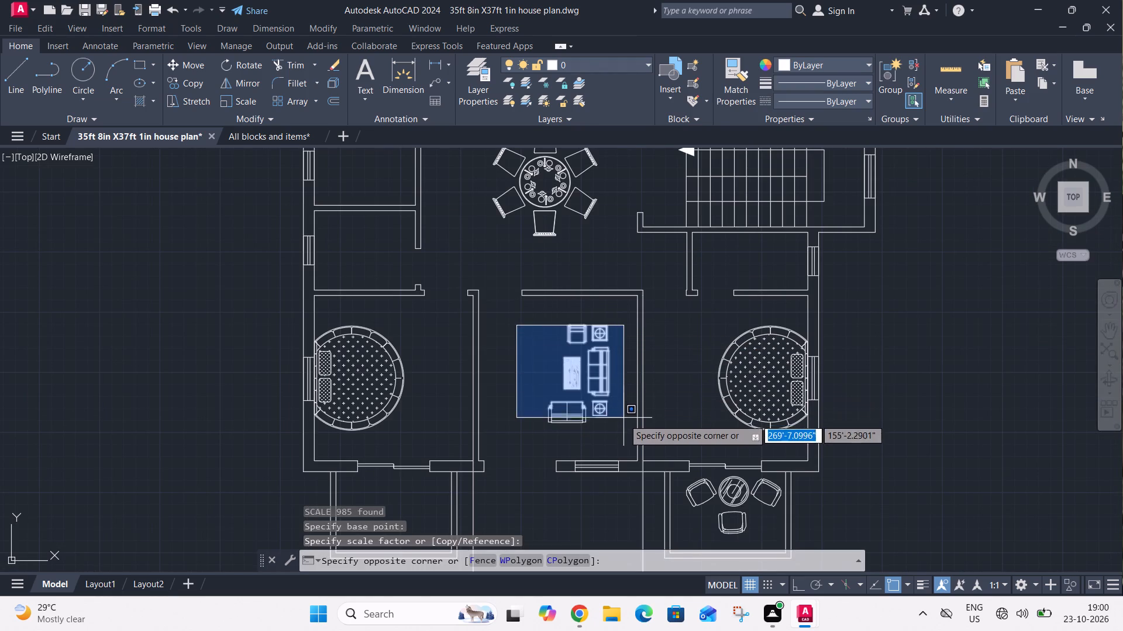
{"action": "left_click", "coordinate": [623, 428]}
{"action": "key", "text": "m"}
{"action": "key", "text": "space"}
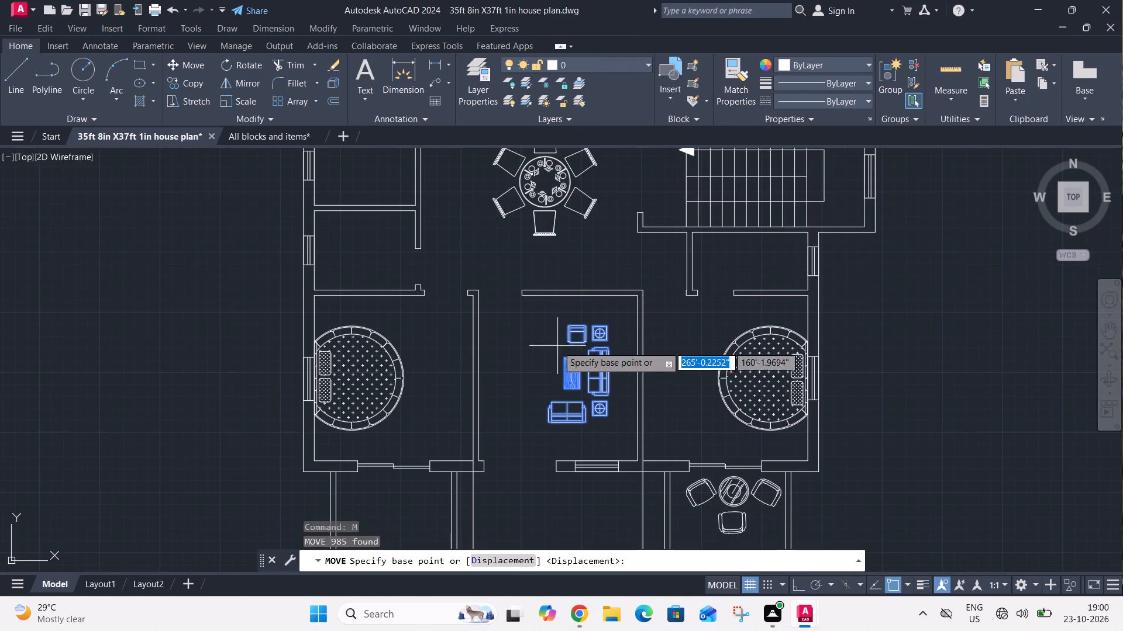
{"action": "left_click", "coordinate": [576, 374]}
{"action": "left_click", "coordinate": [594, 359]}
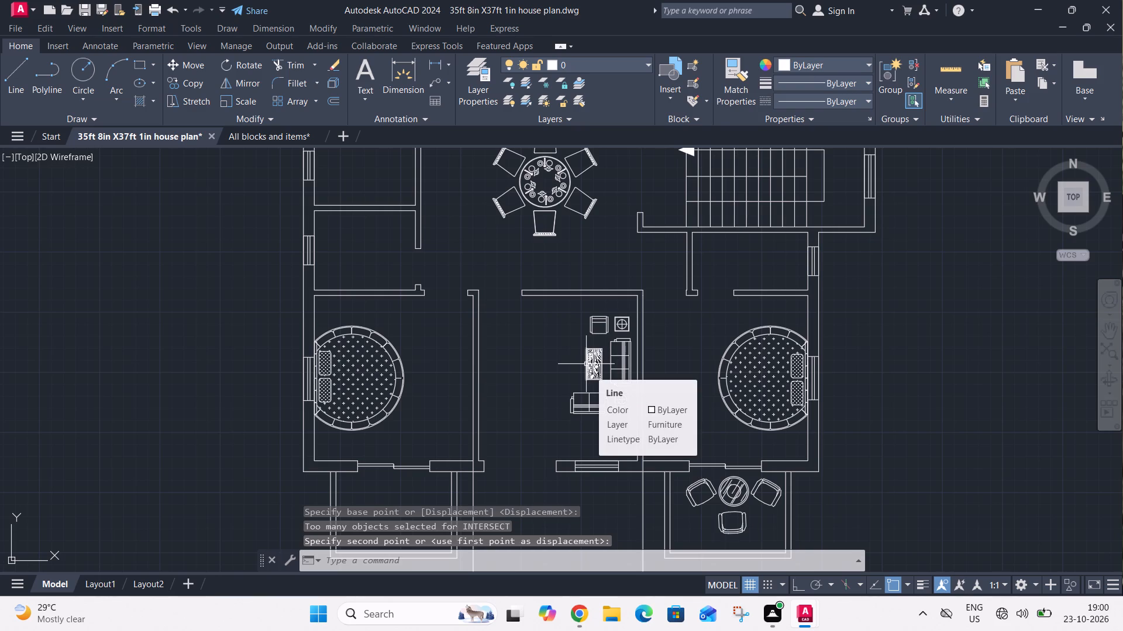
Offset the inner faces of the upper middle room's top and right walls 2' inward for a kitchen counter.
{"action": "scroll", "coordinate": [585, 364], "scroll_direction": "down", "scroll_amount": 3}
{"action": "middle_click_drag", "start_coordinate": [744, 352], "coordinate": [623, 431]}
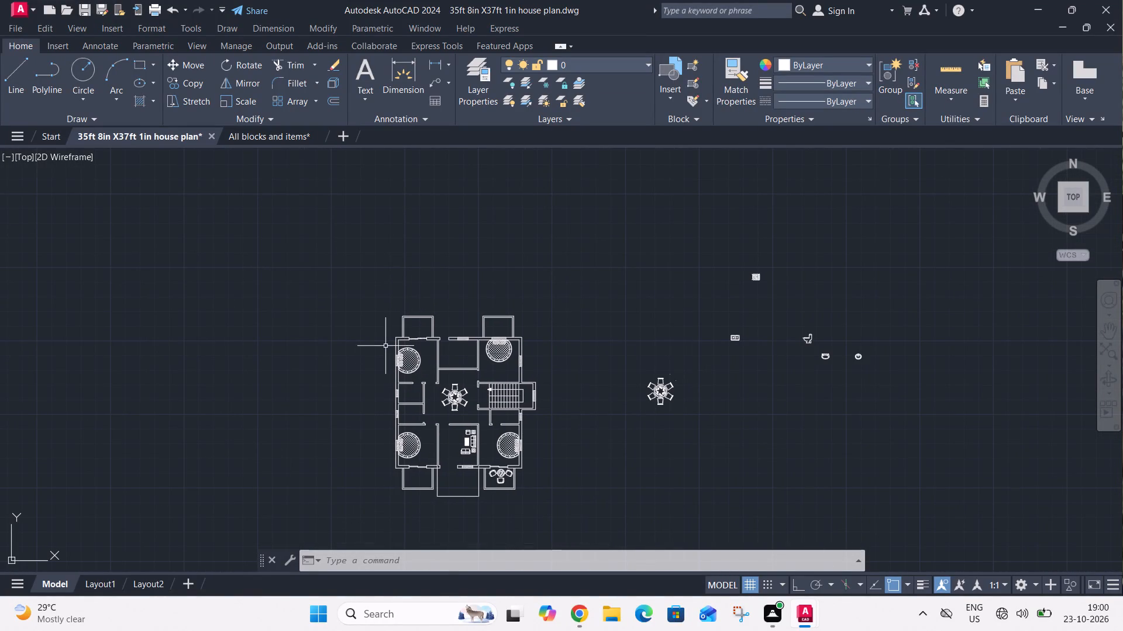
{"action": "scroll", "coordinate": [432, 324], "scroll_direction": "up", "scroll_amount": 3}
{"action": "type", "text": "O 2'"}
{"action": "key", "text": "Return"}
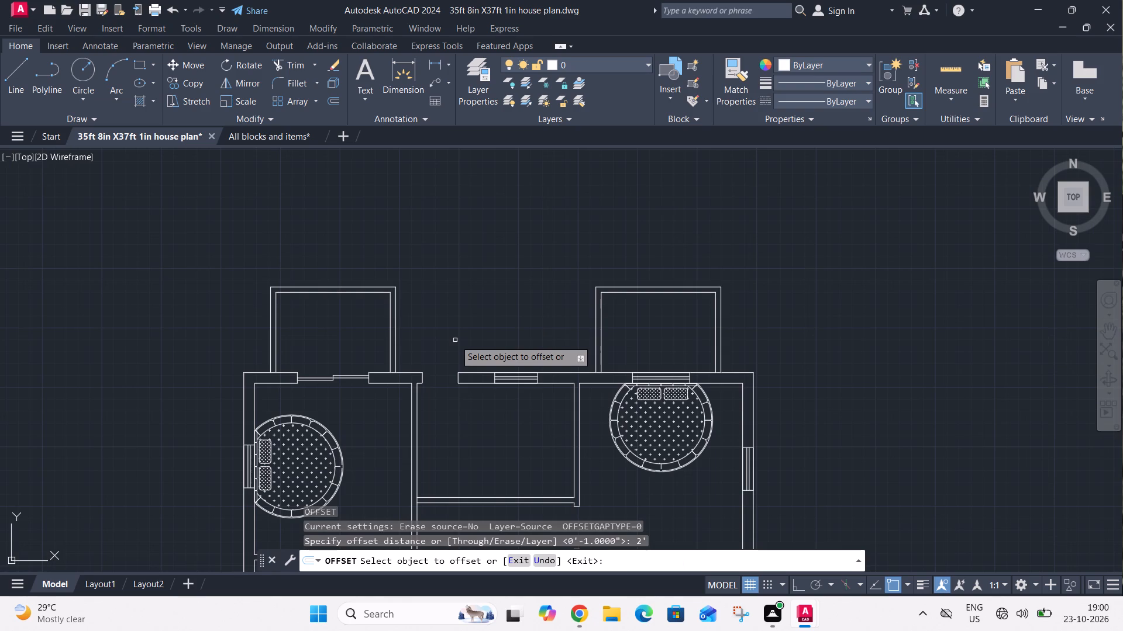
{"action": "left_click", "coordinate": [488, 383]}
{"action": "left_click", "coordinate": [494, 417]}
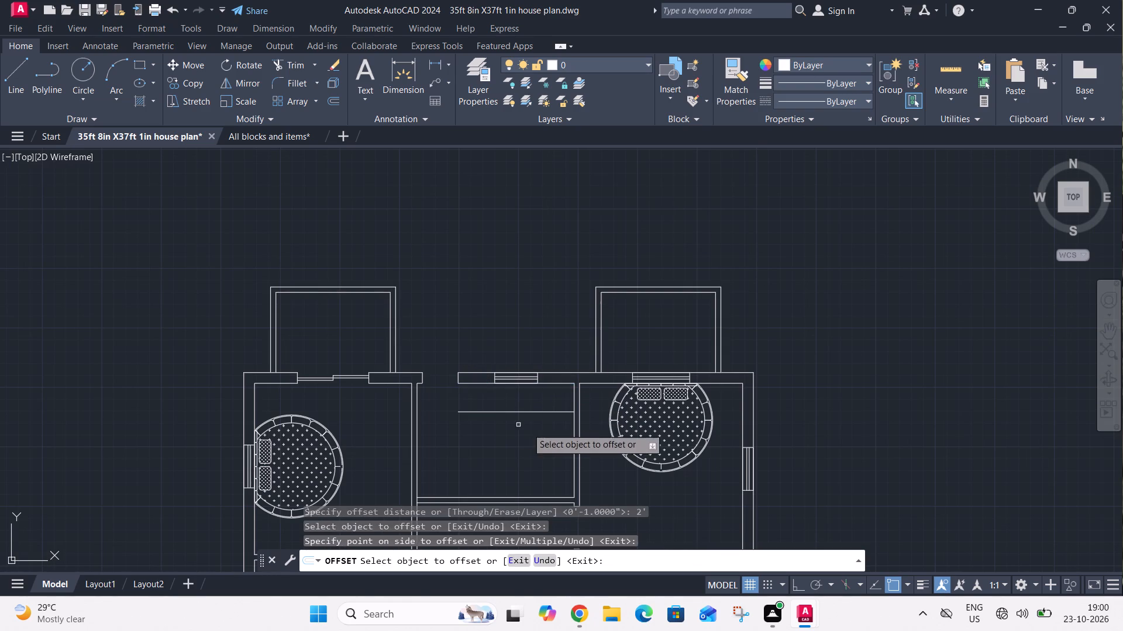
{"action": "left_click", "coordinate": [574, 452]}
{"action": "left_click", "coordinate": [547, 452]}
{"action": "key", "text": "Escape"}
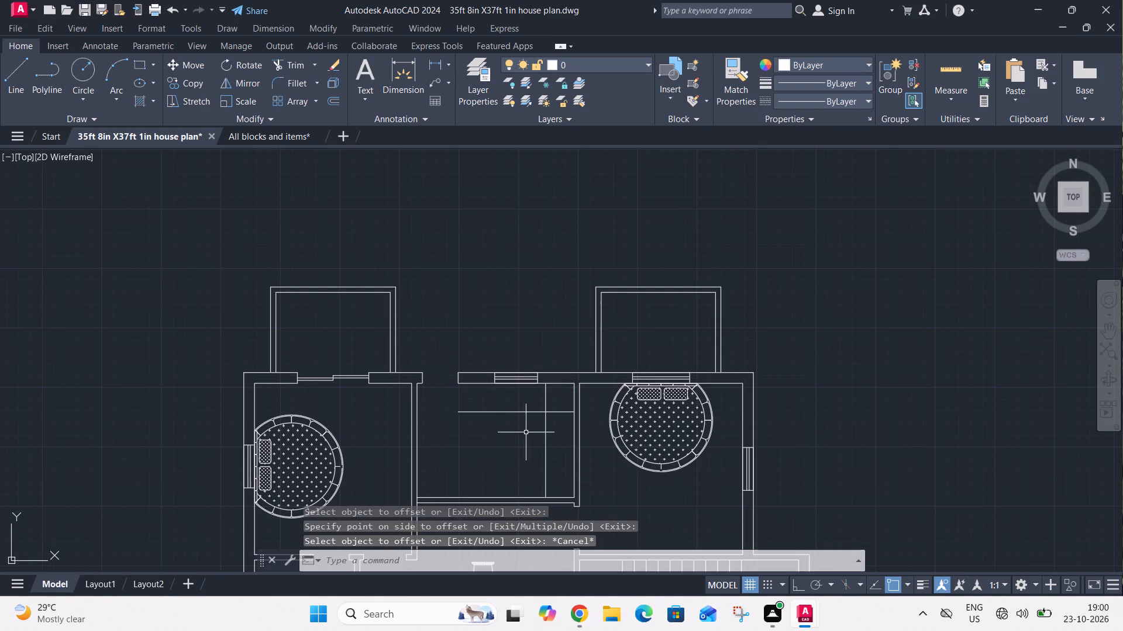
Draw a 2' vertical line closing the counter's left end, from the horizontal counter line to the top wall's inner face.
{"action": "left_click", "coordinate": [508, 411]}
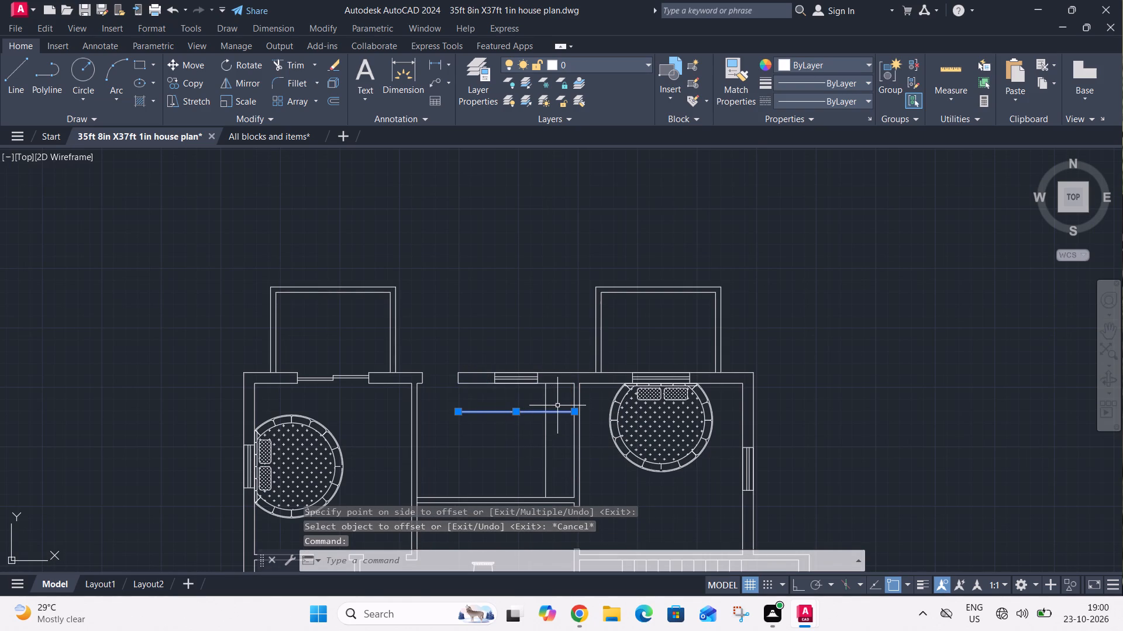
{"action": "key", "text": "Escape"}
{"action": "key", "text": "l"}
{"action": "key", "text": "space"}
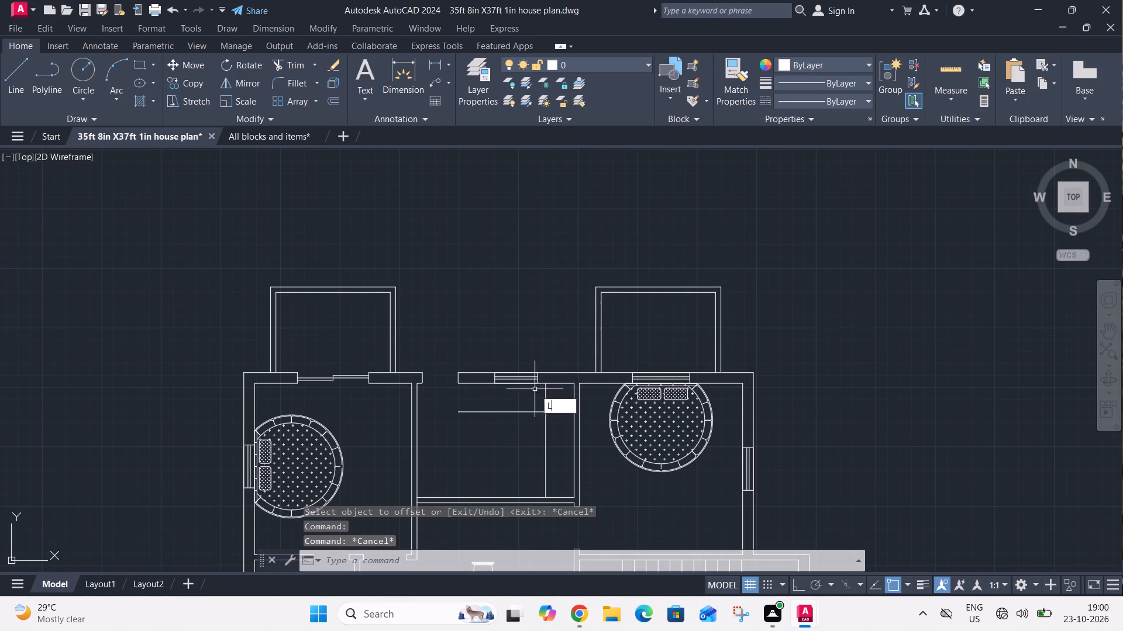
{"action": "scroll", "coordinate": [489, 362], "scroll_direction": "up", "scroll_amount": 2}
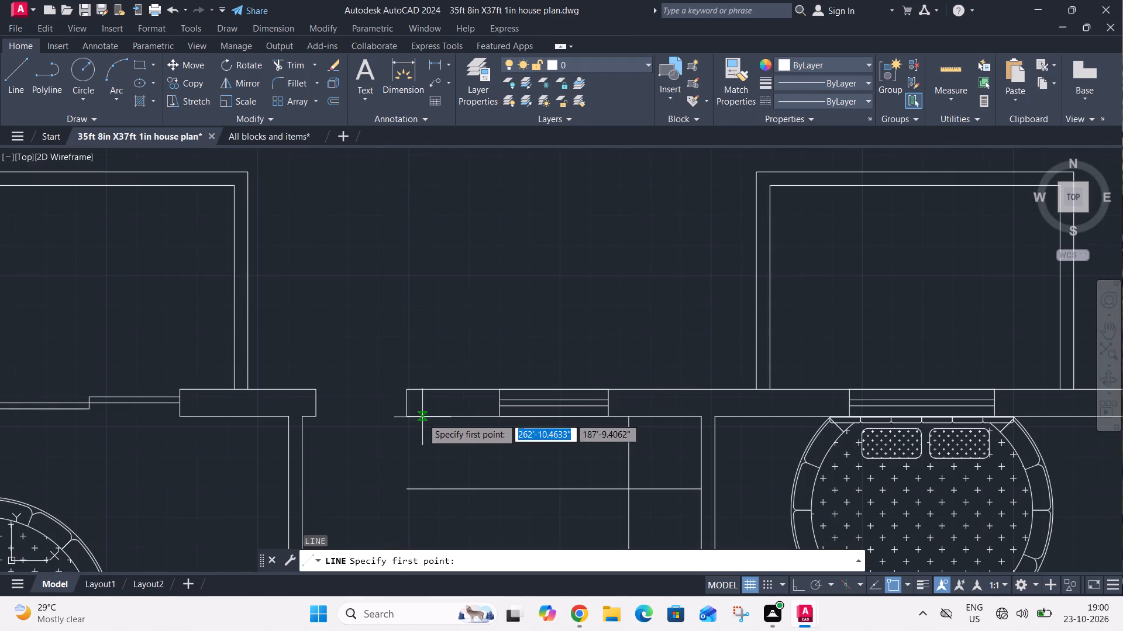
{"action": "left_click", "coordinate": [419, 489]}
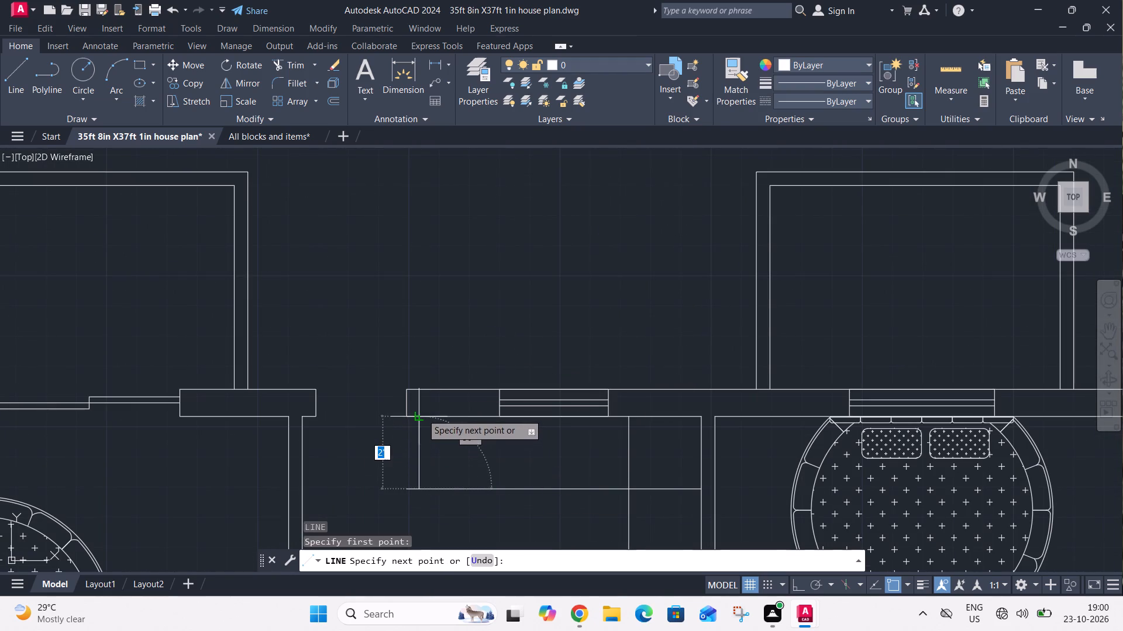
{"action": "left_click", "coordinate": [422, 414]}
{"action": "key", "text": "Escape"}
Trim the overhanging ends of the offset lines to leave a clean L-shaped kitchen counter outline.
{"action": "key", "text": "t"}
{"action": "key", "text": "r"}
{"action": "key", "text": "space"}
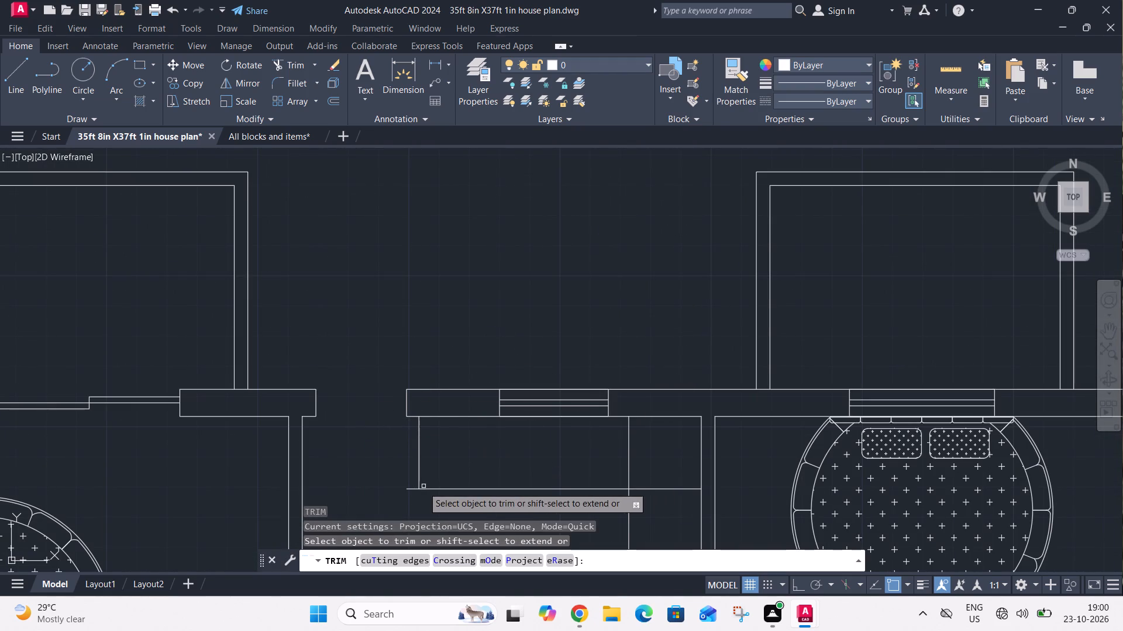
{"action": "left_click", "coordinate": [409, 488]}
{"action": "left_click", "coordinate": [653, 463]}
{"action": "left_click", "coordinate": [594, 460]}
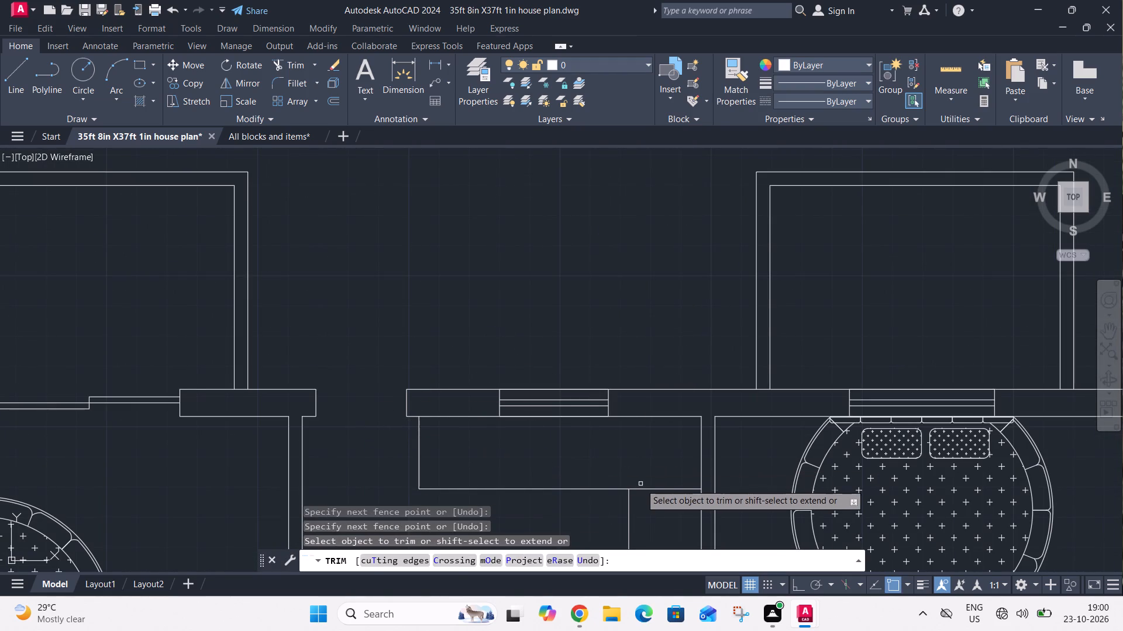
{"action": "left_click", "coordinate": [646, 494]}
{"action": "left_click", "coordinate": [659, 470]}
{"action": "key", "text": "Escape"}
Move the double sink and the stove together from the far right to just above the kitchen.
{"action": "scroll", "coordinate": [697, 380], "scroll_direction": "down", "scroll_amount": 4}
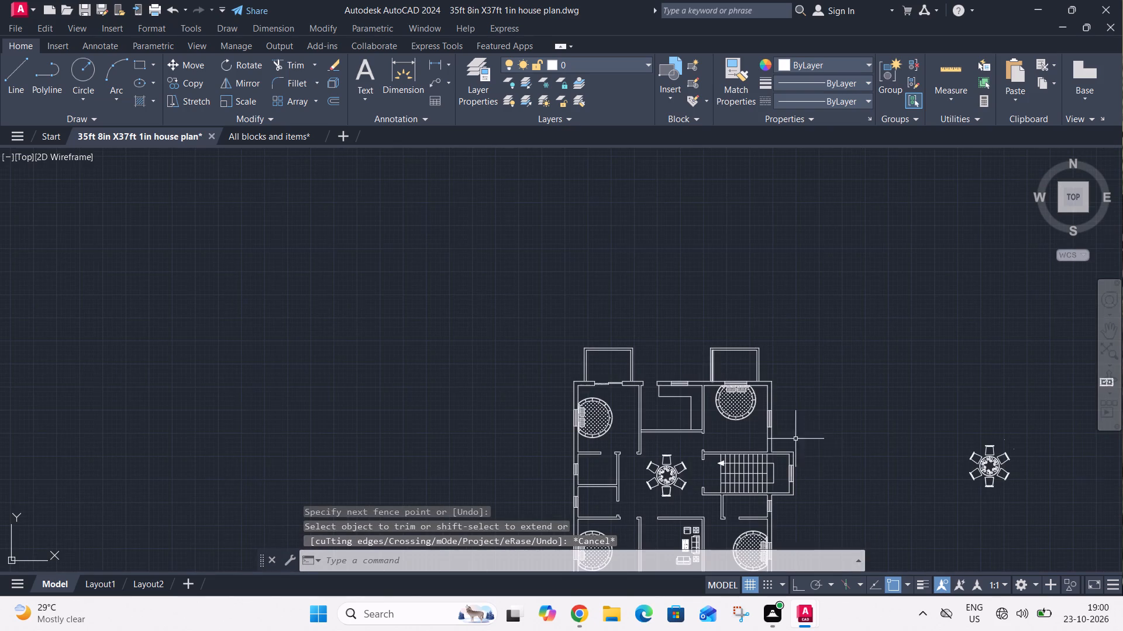
{"action": "middle_click_drag", "start_coordinate": [818, 457], "coordinate": [639, 439]}
{"action": "scroll", "coordinate": [919, 359], "scroll_direction": "up", "scroll_amount": 2}
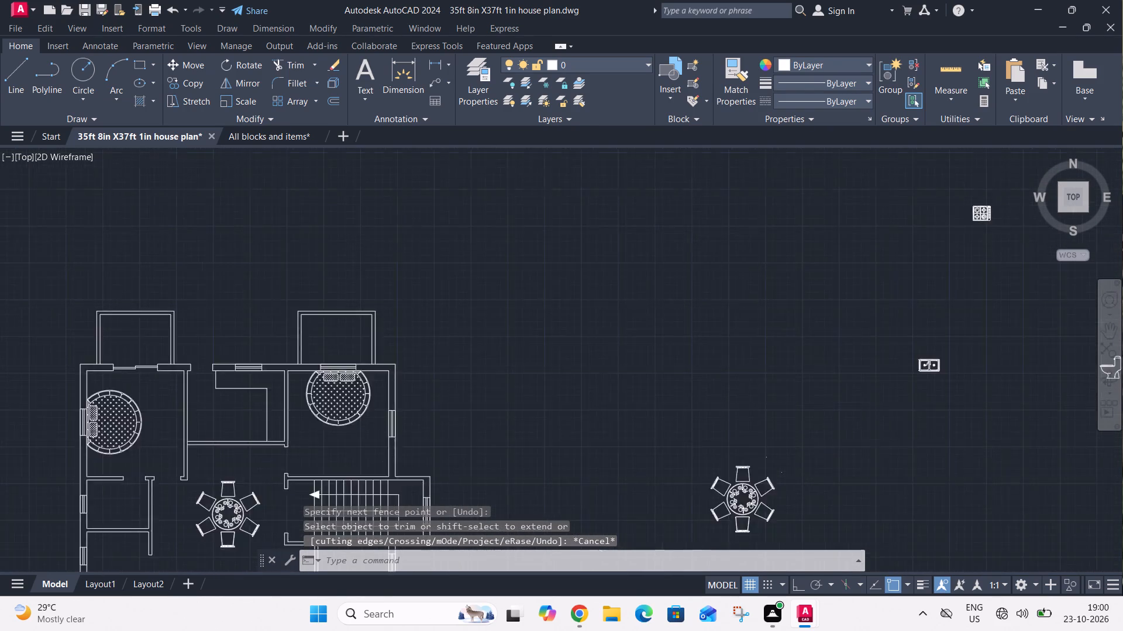
{"action": "scroll", "coordinate": [919, 359], "scroll_direction": "up", "scroll_amount": 1}
{"action": "left_click", "coordinate": [888, 347]}
{"action": "left_click", "coordinate": [995, 423]}
{"action": "scroll", "coordinate": [950, 410], "scroll_direction": "down", "scroll_amount": 3}
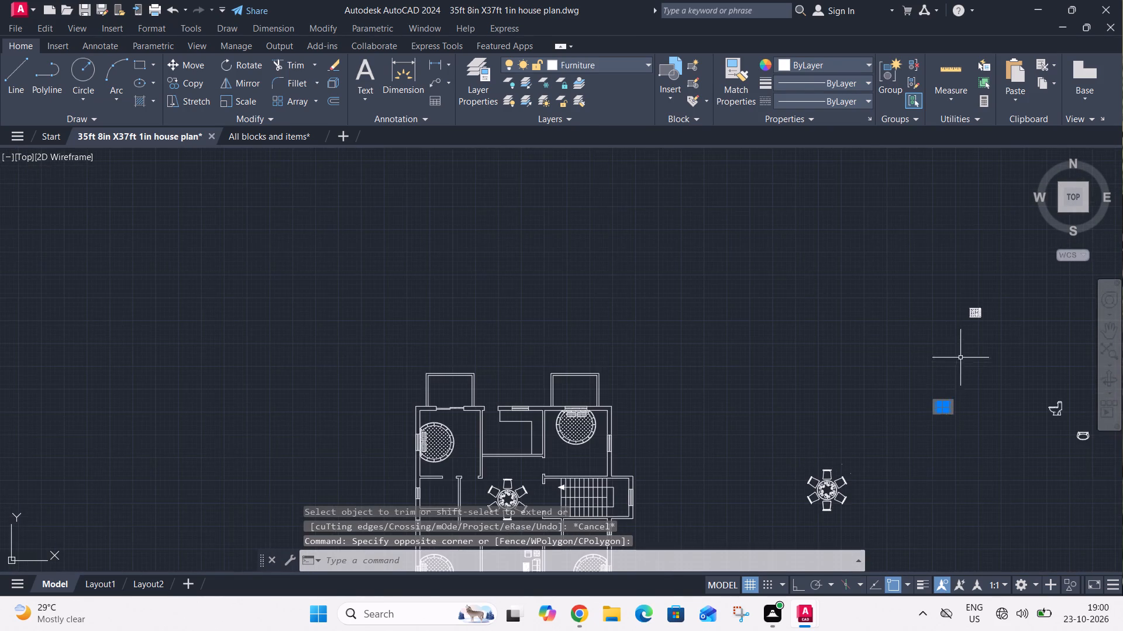
{"action": "middle_click_drag", "start_coordinate": [960, 358], "coordinate": [903, 387]}
{"action": "left_click_drag", "start_coordinate": [886, 315], "coordinate": [893, 323]}
{"action": "left_click", "coordinate": [947, 369]}
{"action": "key", "text": "m"}
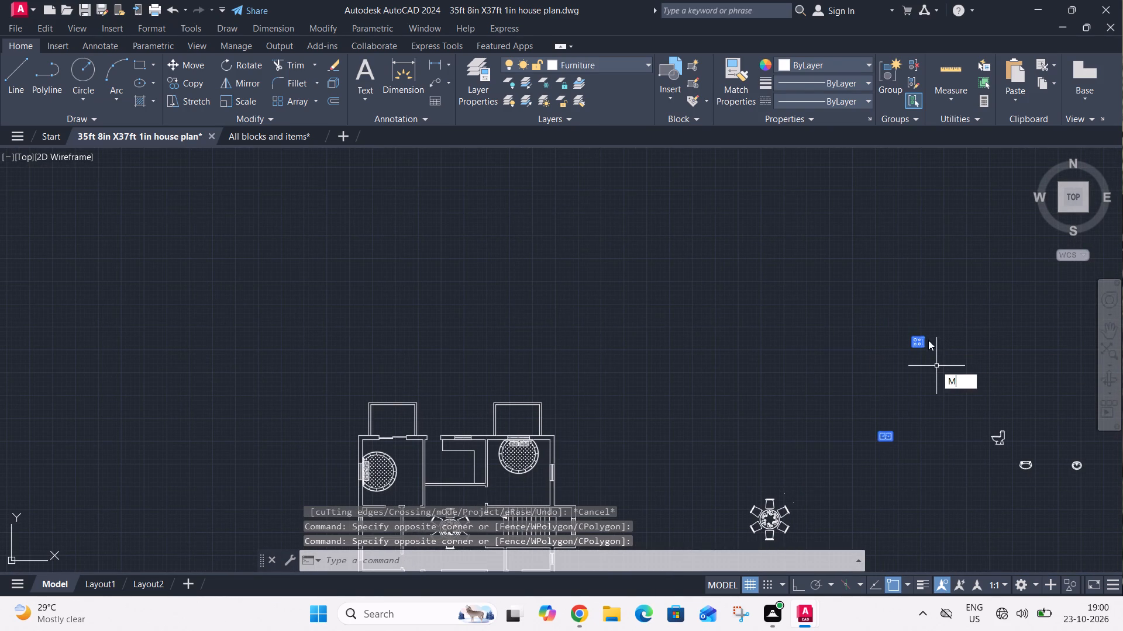
{"action": "key", "text": "space"}
{"action": "left_click", "coordinate": [917, 335]}
{"action": "scroll", "coordinate": [629, 359], "scroll_direction": "up", "scroll_amount": 2}
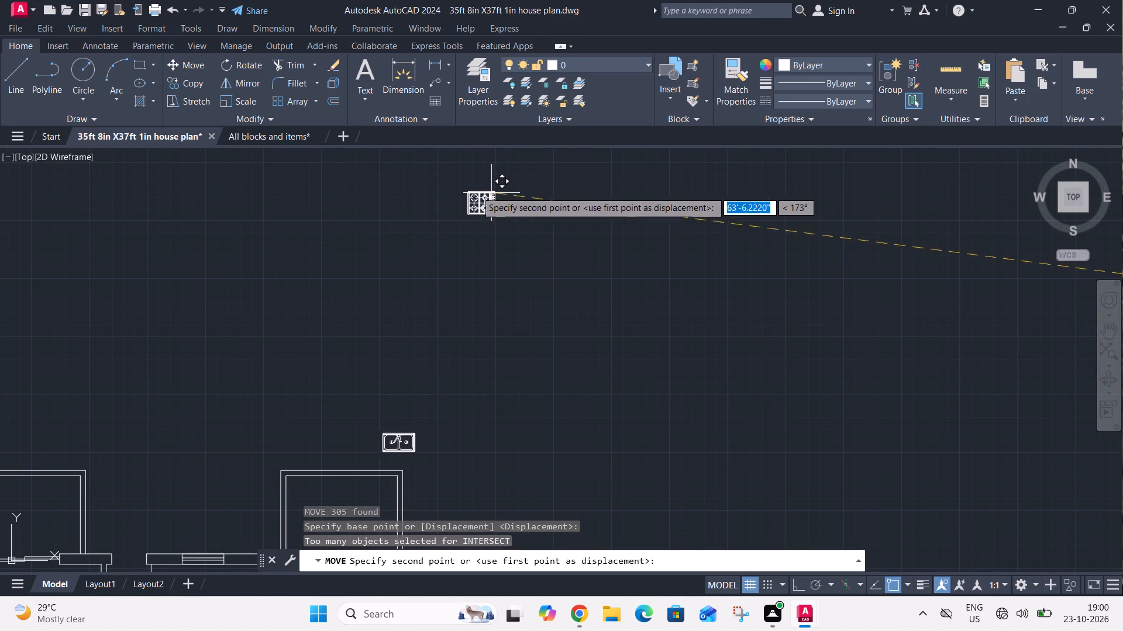
{"action": "left_click", "coordinate": [281, 209]}
Rotate the stove above the kitchen to 270° so its control knobs face down.
{"action": "middle_click_drag", "start_coordinate": [291, 212], "coordinate": [537, 100]}
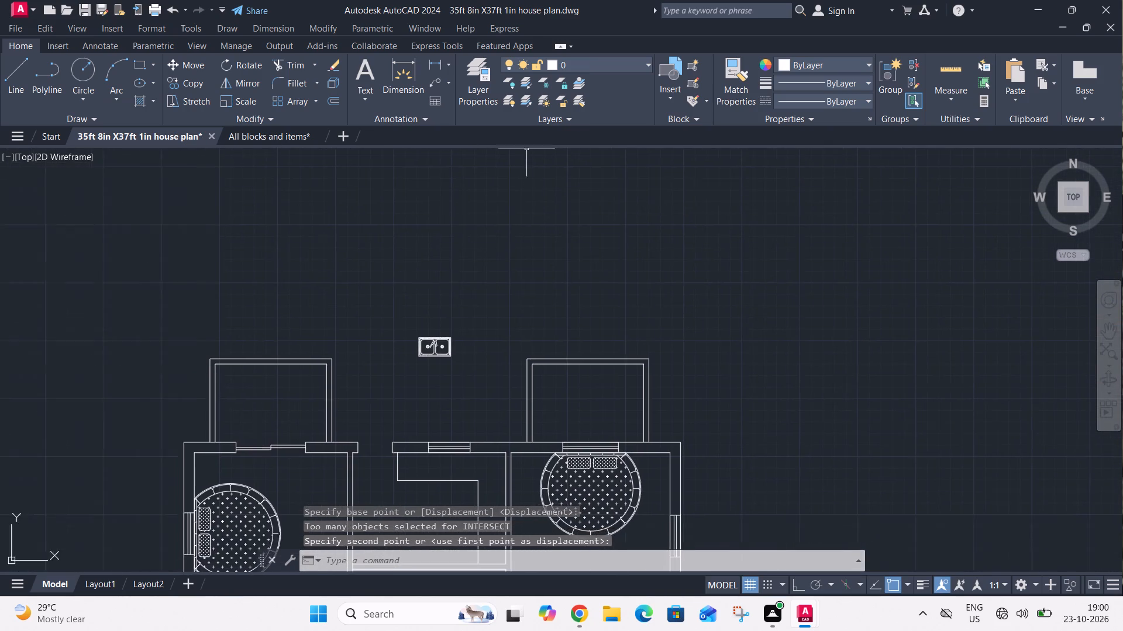
{"action": "scroll", "coordinate": [523, 157], "scroll_direction": "down", "scroll_amount": 3}
{"action": "scroll", "coordinate": [514, 140], "scroll_direction": "up", "scroll_amount": 4}
{"action": "middle_click_drag", "start_coordinate": [543, 158], "coordinate": [462, 314]}
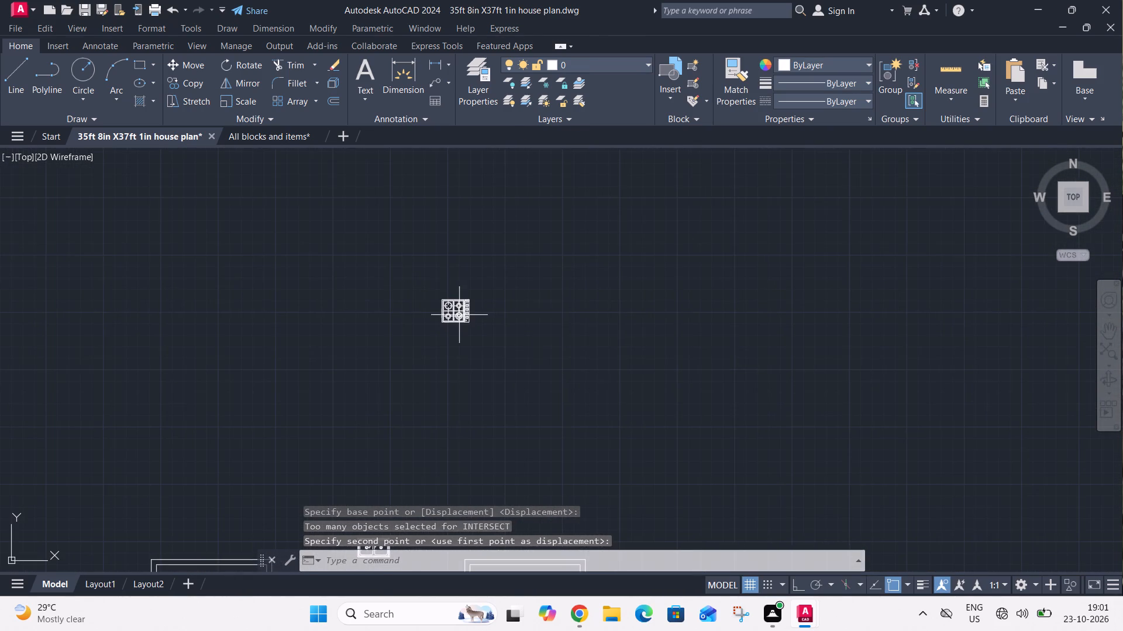
{"action": "left_click", "coordinate": [432, 292]}
{"action": "left_click", "coordinate": [504, 341]}
{"action": "key", "text": "r"}
{"action": "key", "text": "o"}
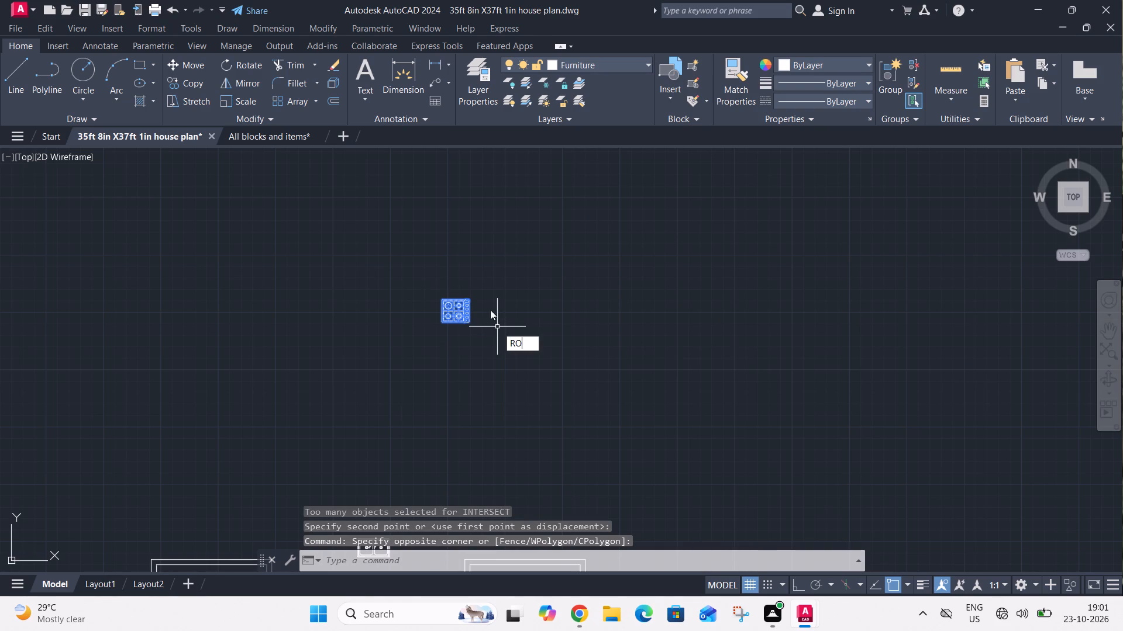
{"action": "key", "text": "space"}
{"action": "left_click", "coordinate": [451, 315]}
{"action": "key", "text": "F8"}
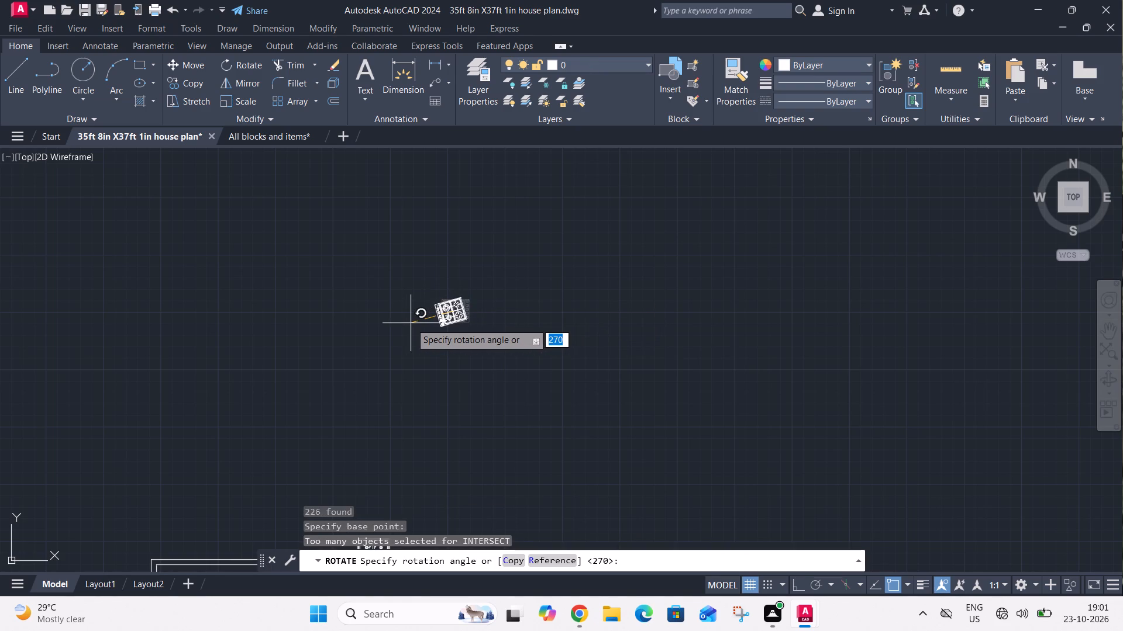
{"action": "left_click", "coordinate": [464, 348]}
Move the rotated stove into the upper right corner of the L-shaped kitchen counter, just inside the walls.
{"action": "left_click_drag", "start_coordinate": [408, 279], "coordinate": [429, 303]}
{"action": "left_click", "coordinate": [519, 376]}
{"action": "key", "text": "comma"}
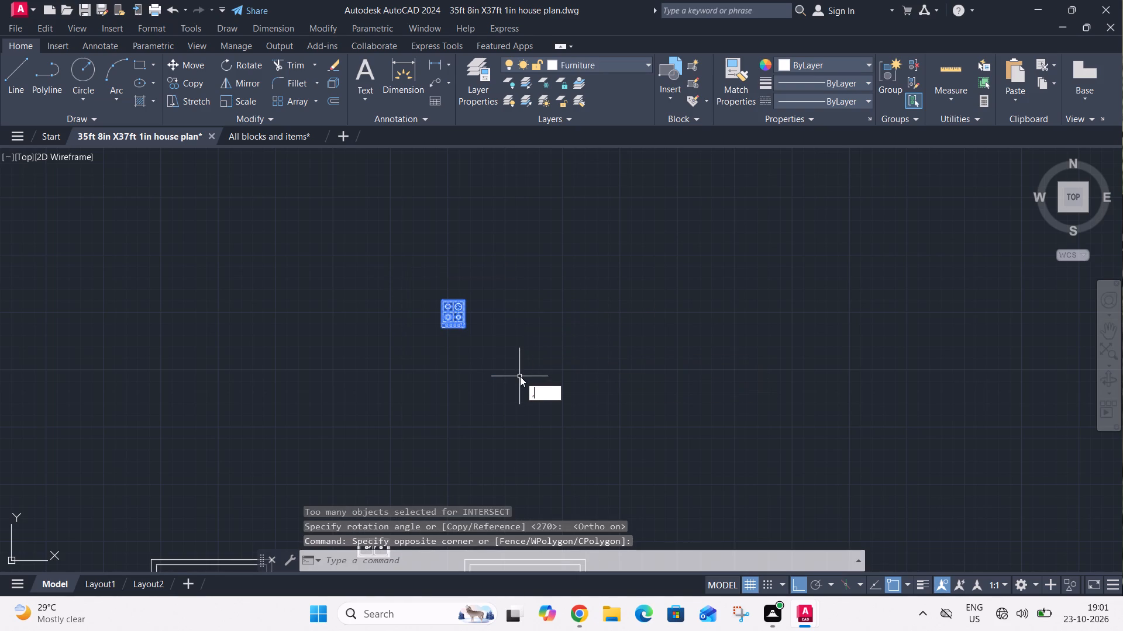
{"action": "key", "text": "BackSpace"}
{"action": "key", "text": "m"}
{"action": "key", "text": "space"}
{"action": "left_click", "coordinate": [456, 321]}
{"action": "scroll", "coordinate": [496, 349], "scroll_direction": "down", "scroll_amount": 2}
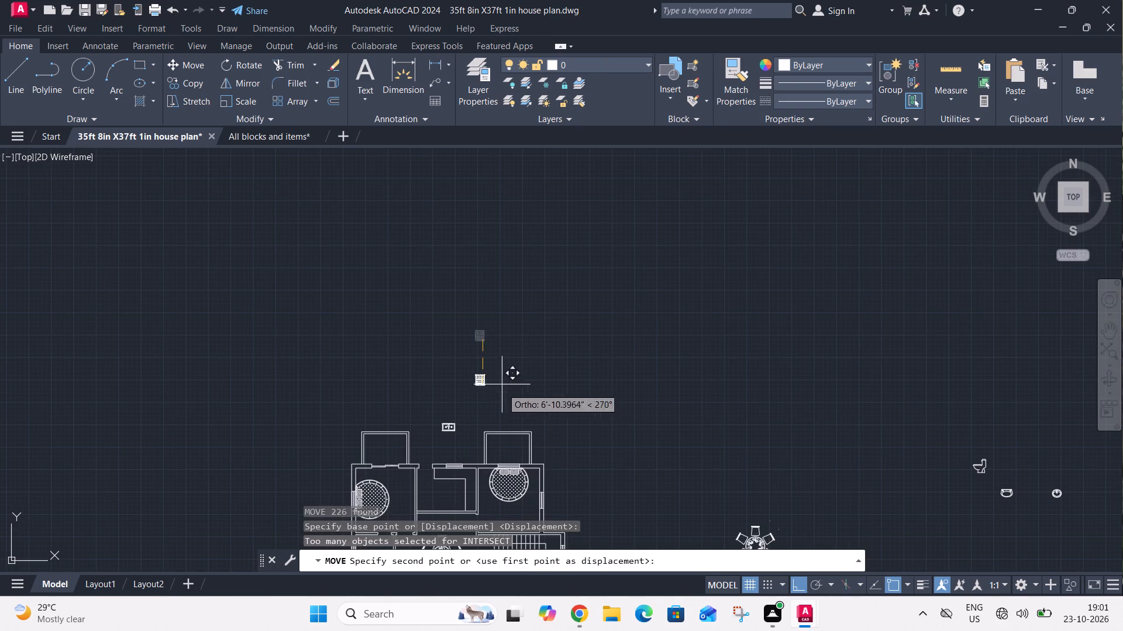
{"action": "middle_click_drag", "start_coordinate": [484, 476], "coordinate": [508, 407]}
{"action": "scroll", "coordinate": [491, 408], "scroll_direction": "up", "scroll_amount": 4}
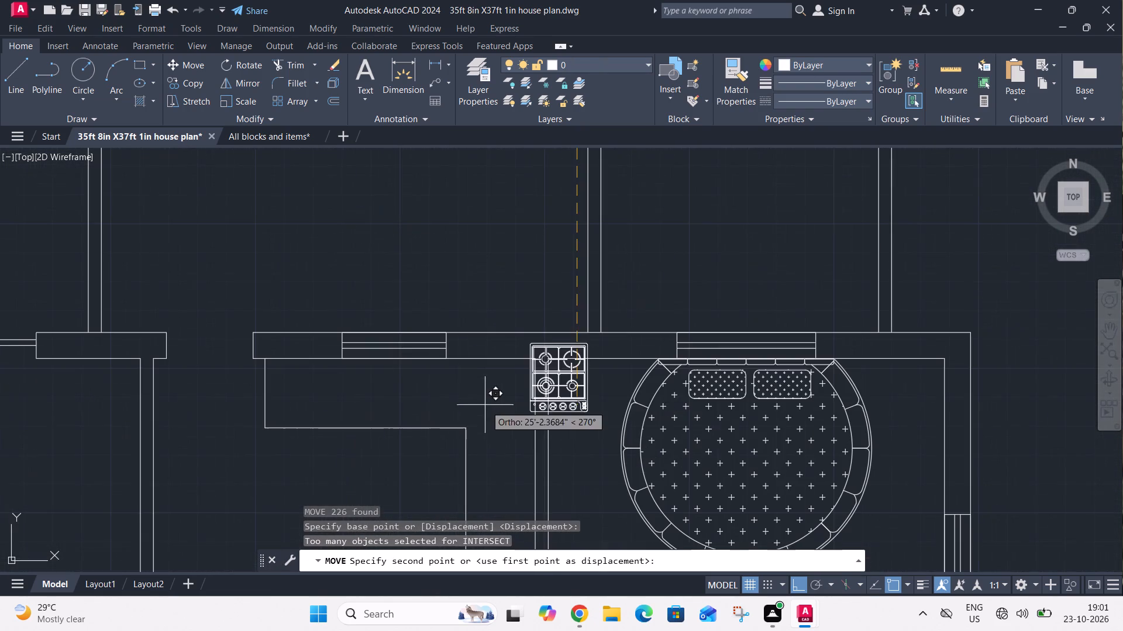
{"action": "key", "text": "F8"}
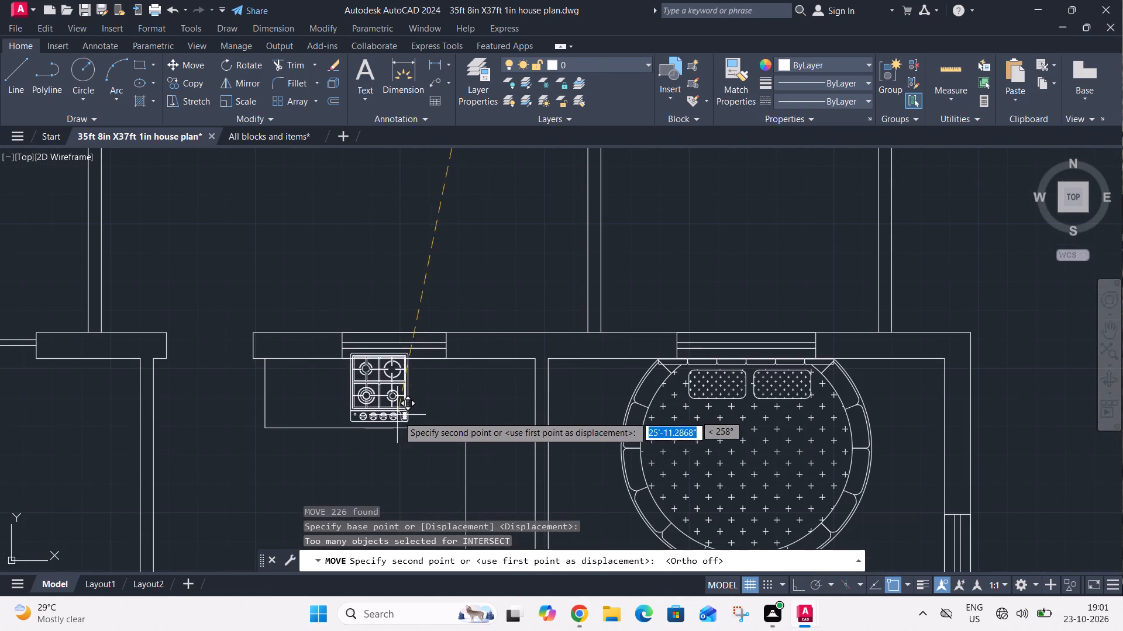
{"action": "left_click", "coordinate": [515, 422]}
Move the double sink onto the kitchen counter, its back edge midpoint against the top wall at the window's left end.
{"action": "scroll", "coordinate": [508, 418], "scroll_direction": "down", "scroll_amount": 4}
{"action": "scroll", "coordinate": [485, 371], "scroll_direction": "up", "scroll_amount": 4}
{"action": "left_click_drag", "start_coordinate": [413, 315], "coordinate": [417, 322]}
{"action": "left_click", "coordinate": [596, 417]}
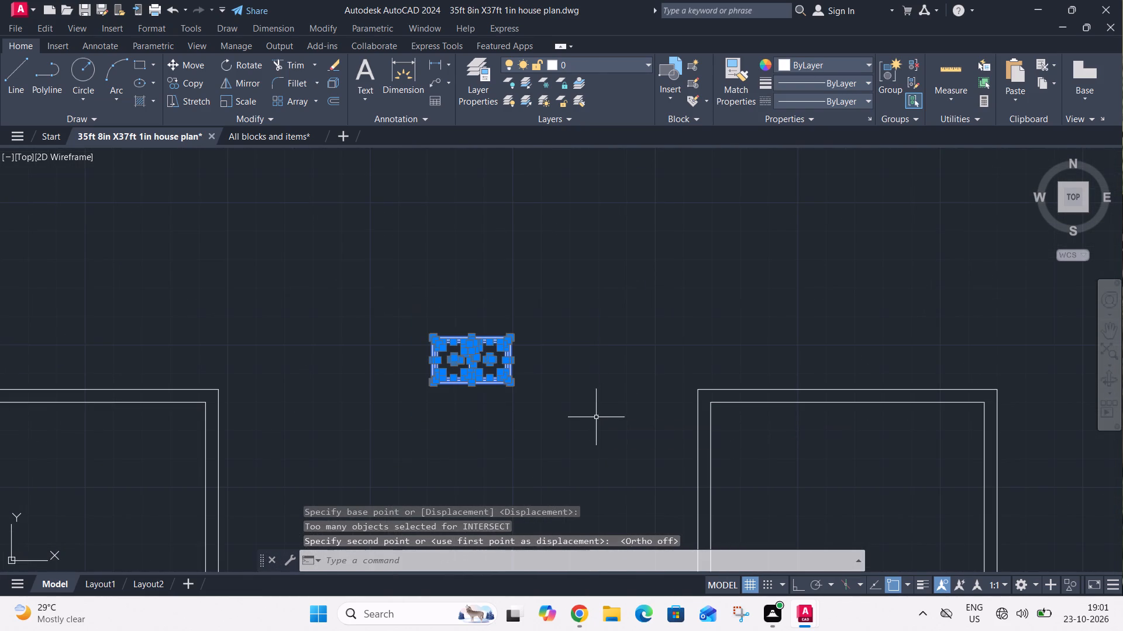
{"action": "key", "text": "m"}
{"action": "key", "text": "space"}
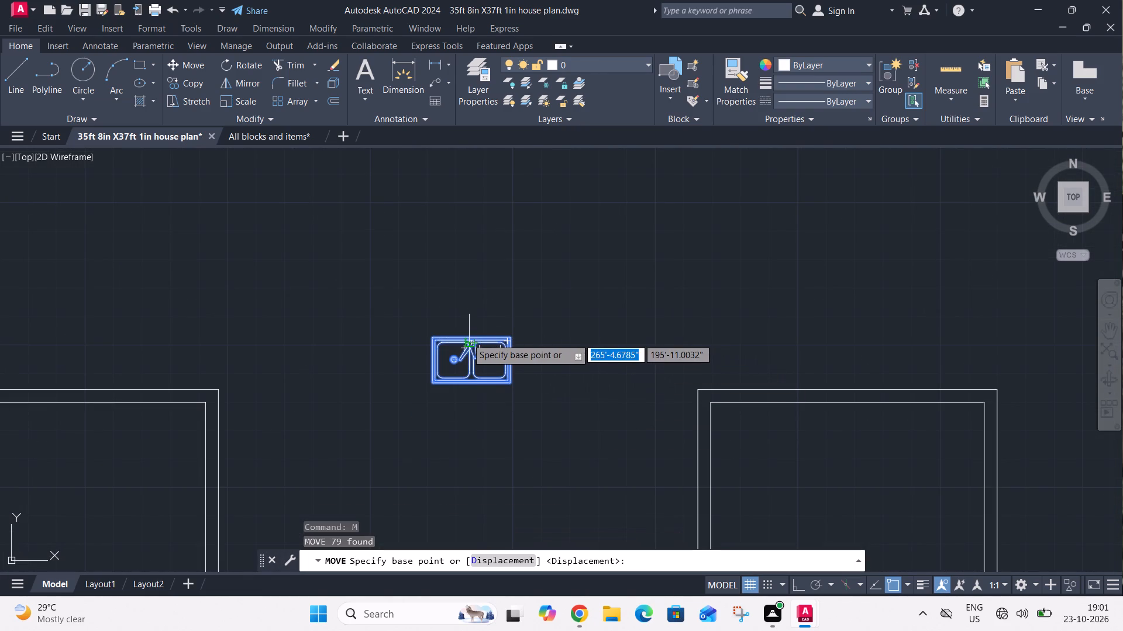
{"action": "scroll", "coordinate": [469, 336], "scroll_direction": "up", "scroll_amount": 3}
{"action": "left_click", "coordinate": [469, 336]}
{"action": "scroll", "coordinate": [488, 296], "scroll_direction": "down", "scroll_amount": 4}
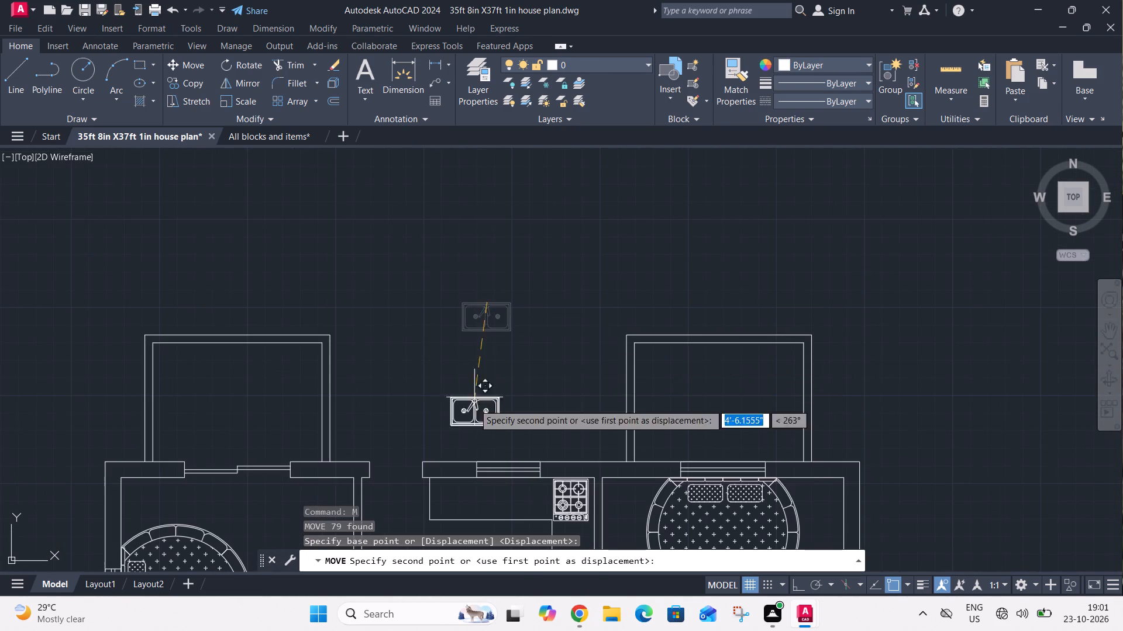
{"action": "scroll", "coordinate": [472, 481], "scroll_direction": "up", "scroll_amount": 3}
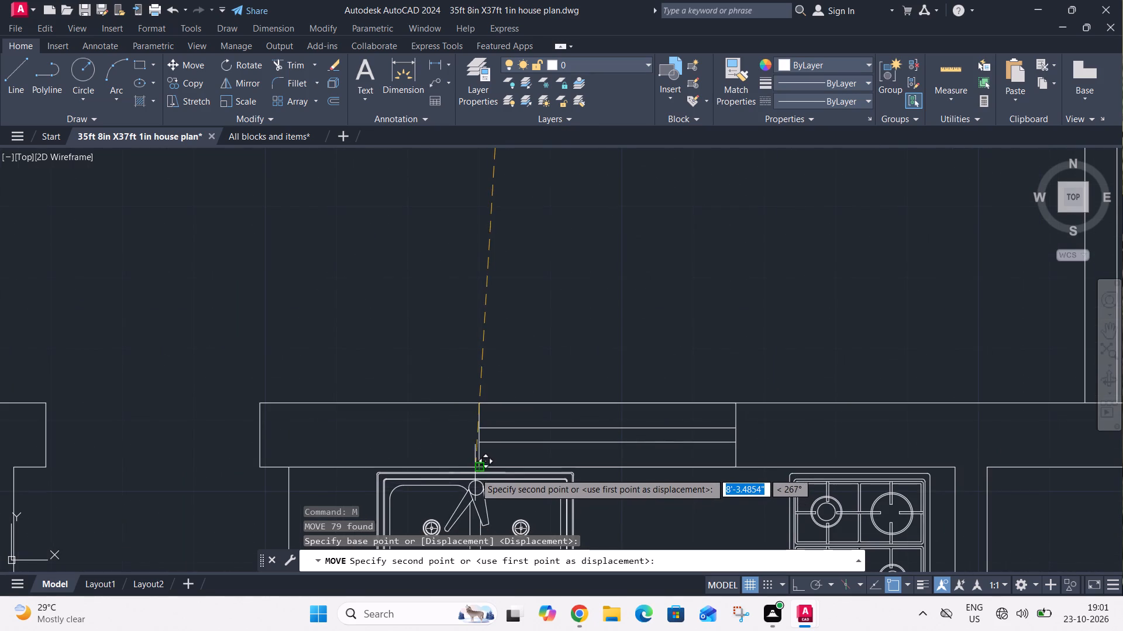
{"action": "left_click", "coordinate": [484, 470]}
Copy the side-view toilet into the small bathroom below the staircase, with its back against the right wall at the window.
{"action": "scroll", "coordinate": [491, 438], "scroll_direction": "down", "scroll_amount": 5}
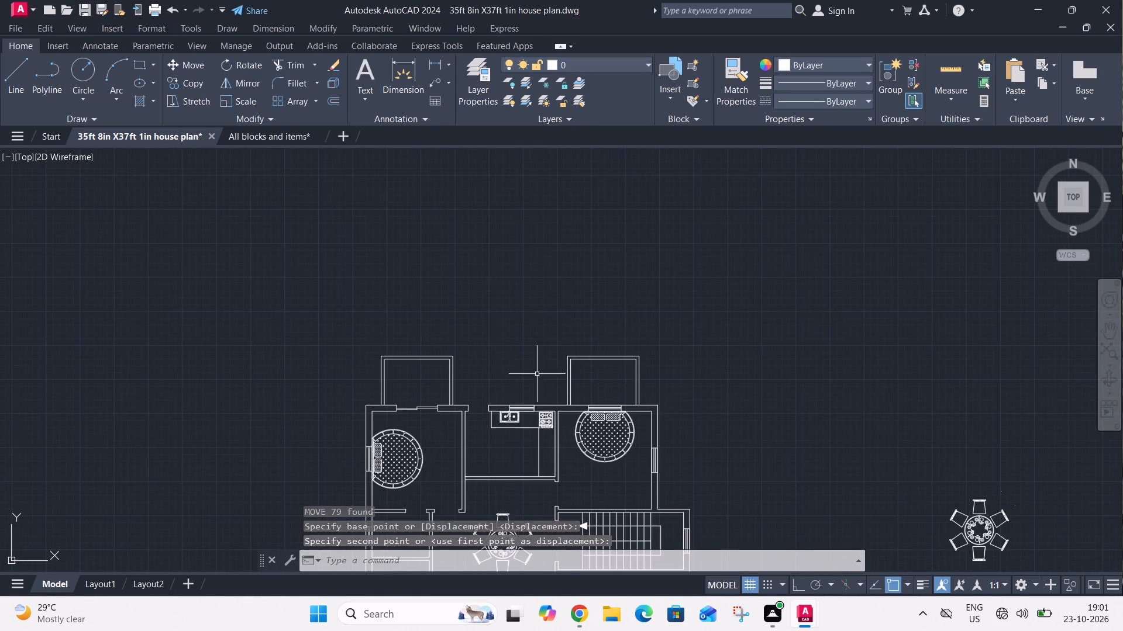
{"action": "scroll", "coordinate": [551, 353], "scroll_direction": "down", "scroll_amount": 2}
{"action": "middle_click_drag", "start_coordinate": [852, 382], "coordinate": [753, 352]}
{"action": "scroll", "coordinate": [755, 336], "scroll_direction": "up", "scroll_amount": 2}
{"action": "middle_click_drag", "start_coordinate": [736, 335], "coordinate": [745, 335]}
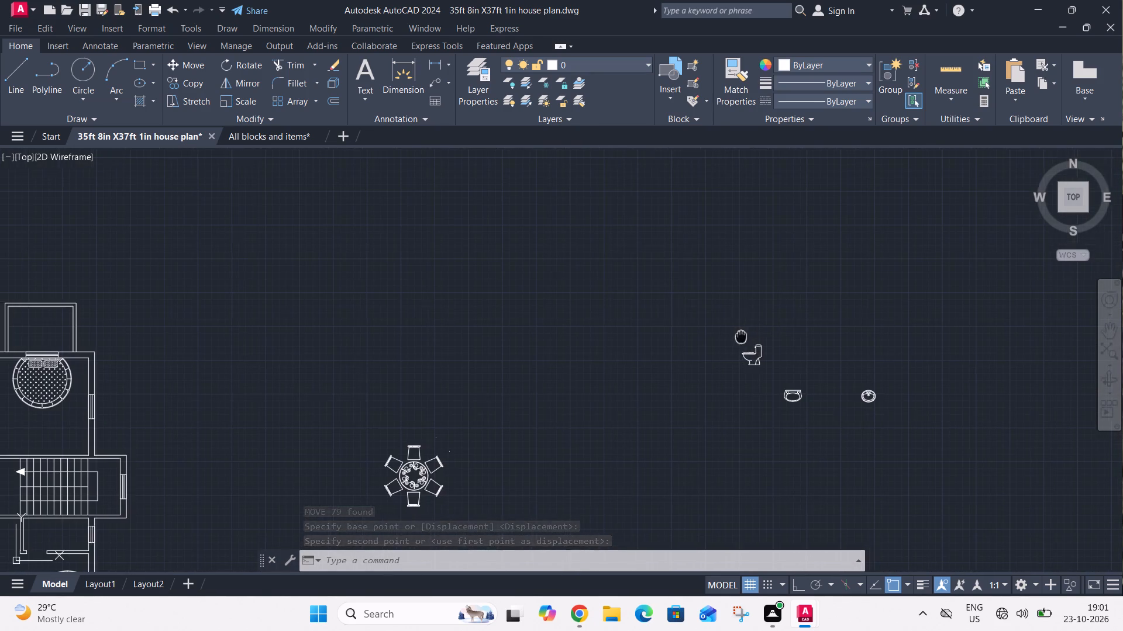
{"action": "middle_click_drag", "start_coordinate": [745, 335], "coordinate": [982, 266]}
{"action": "scroll", "coordinate": [982, 267], "scroll_direction": "down", "scroll_amount": 1}
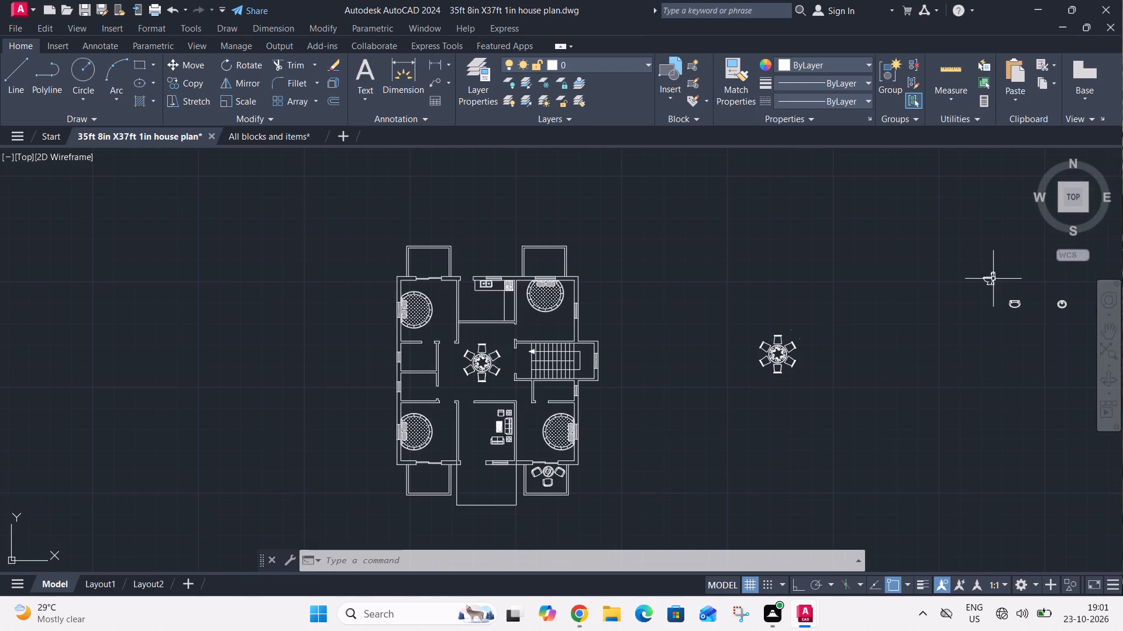
{"action": "middle_click_drag", "start_coordinate": [993, 282], "coordinate": [764, 341]}
{"action": "left_click", "coordinate": [737, 318]}
{"action": "left_click", "coordinate": [778, 362]}
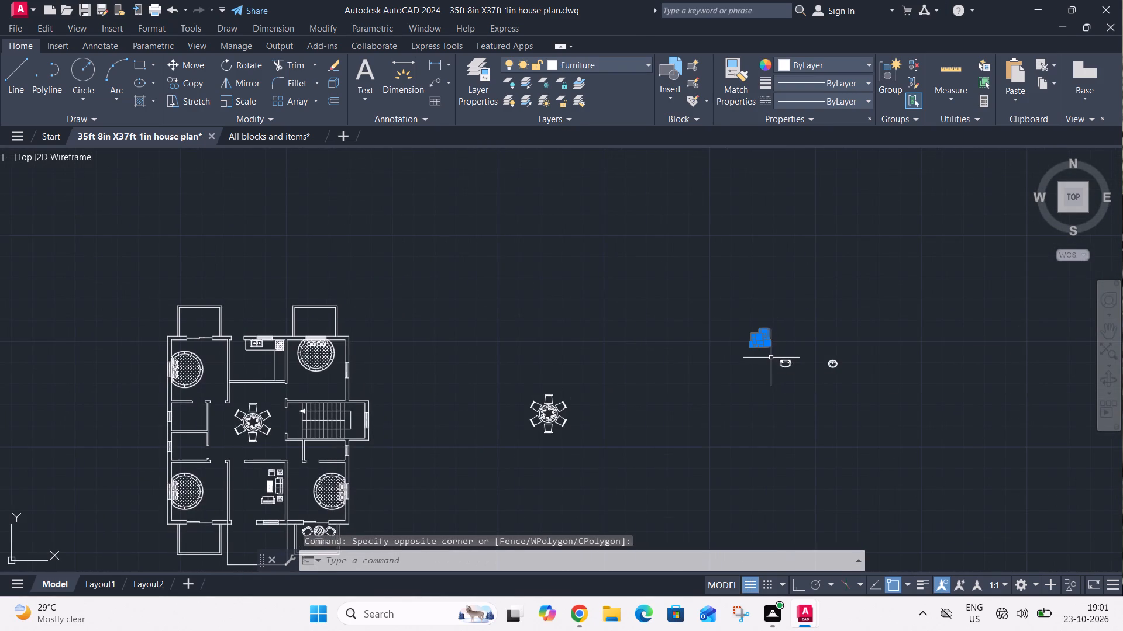
{"action": "key", "text": "c"}
{"action": "key", "text": "o"}
{"action": "key", "text": "space"}
{"action": "scroll", "coordinate": [767, 339], "scroll_direction": "up", "scroll_amount": 4}
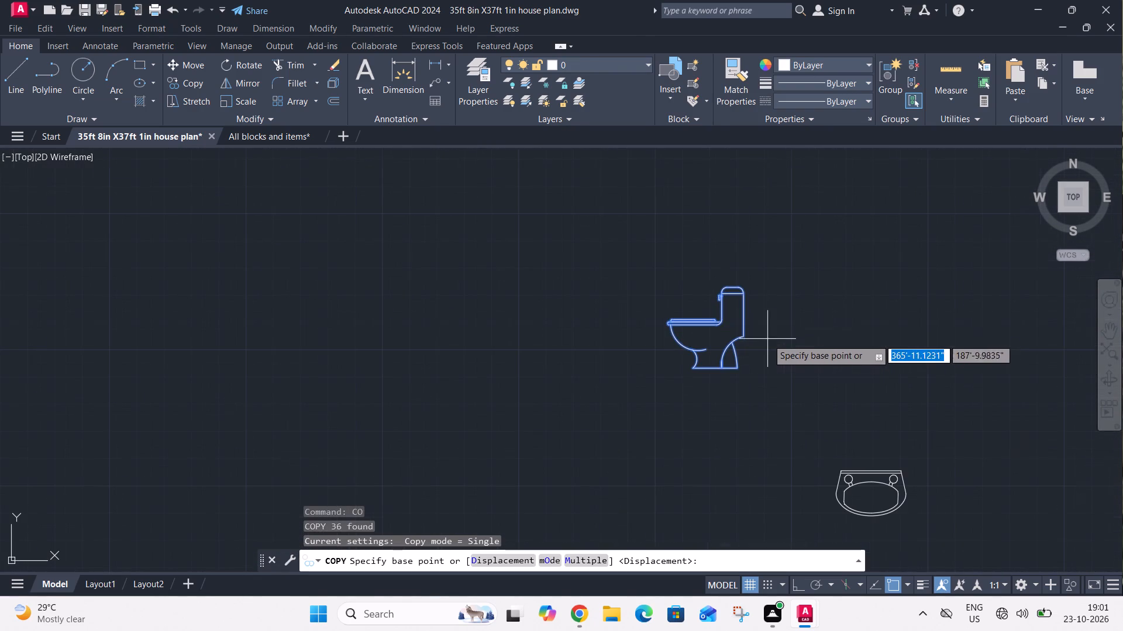
{"action": "left_click", "coordinate": [743, 317]}
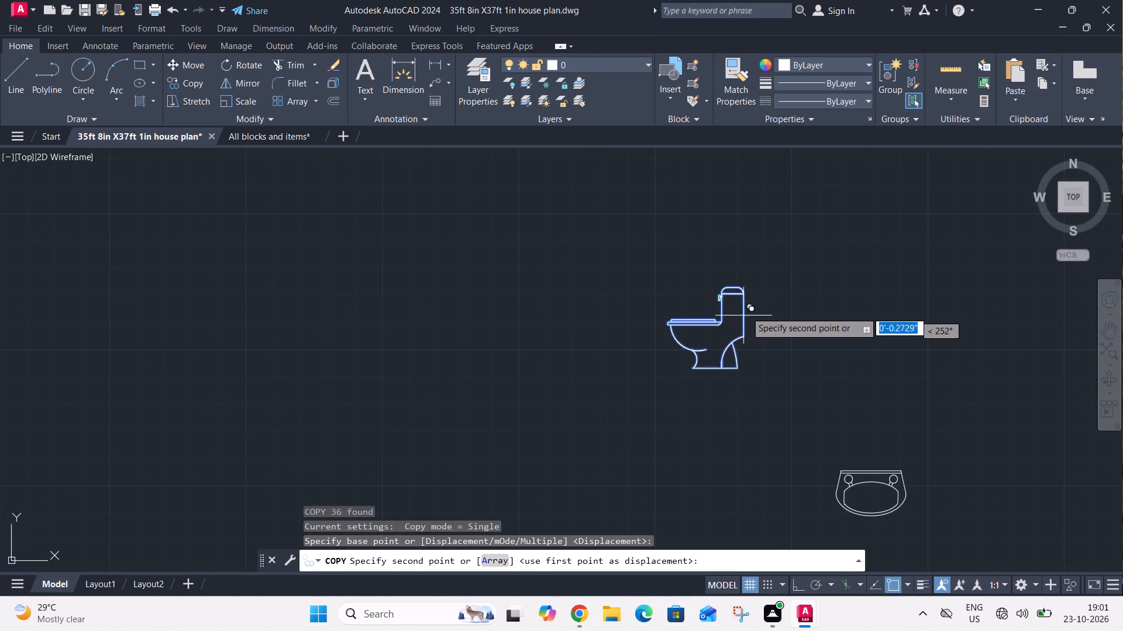
{"action": "scroll", "coordinate": [750, 302], "scroll_direction": "down", "scroll_amount": 4}
{"action": "scroll", "coordinate": [330, 416], "scroll_direction": "up", "scroll_amount": 4}
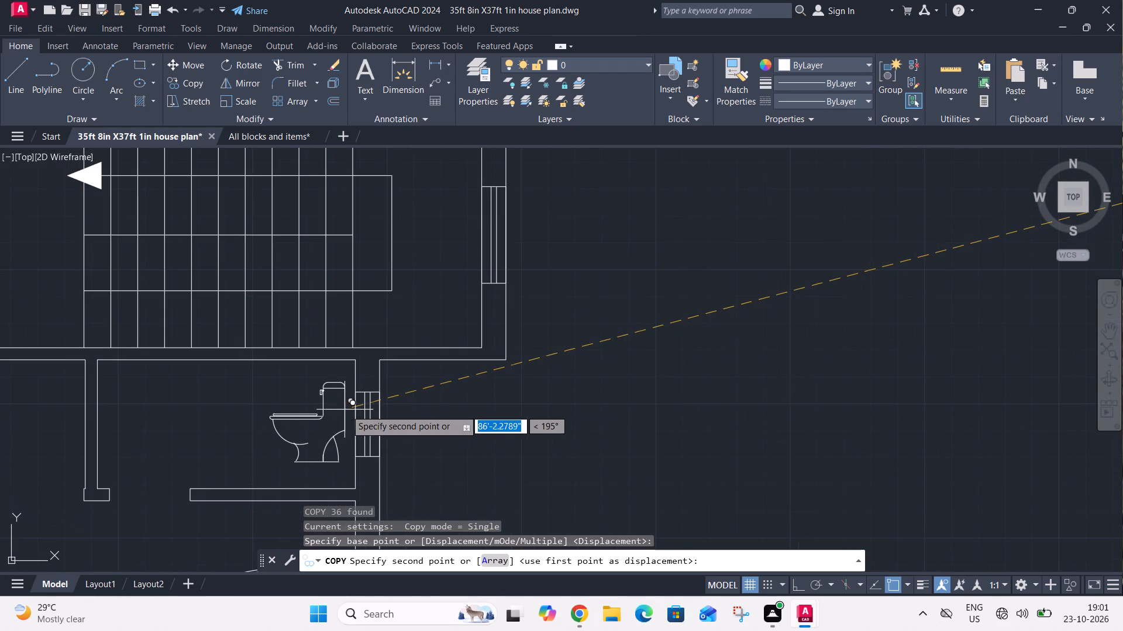
{"action": "left_click", "coordinate": [354, 408]}
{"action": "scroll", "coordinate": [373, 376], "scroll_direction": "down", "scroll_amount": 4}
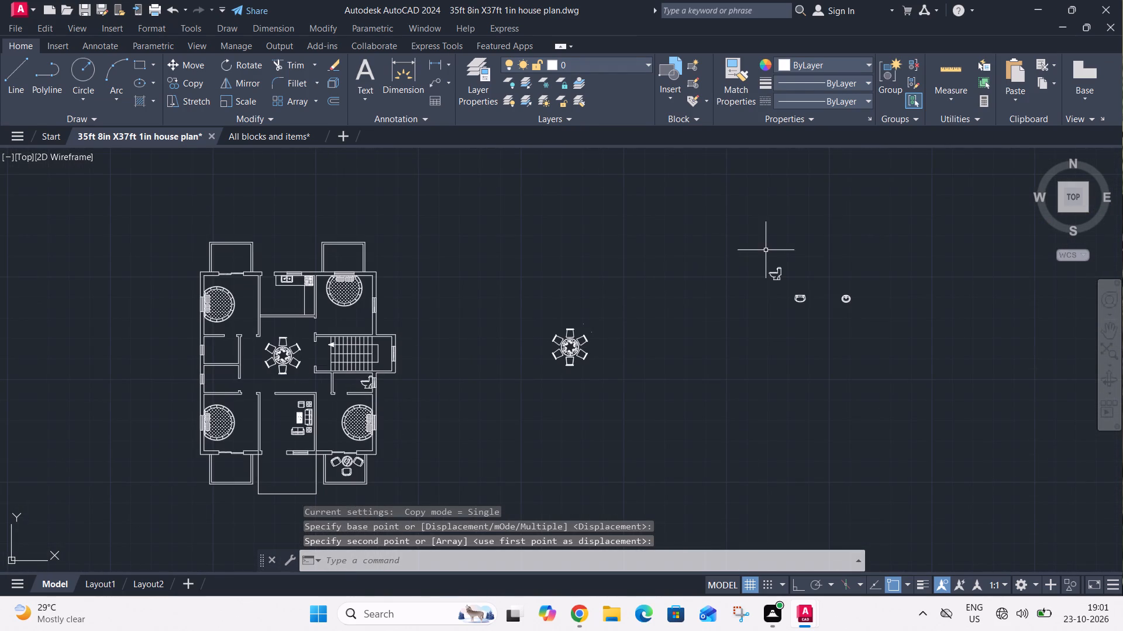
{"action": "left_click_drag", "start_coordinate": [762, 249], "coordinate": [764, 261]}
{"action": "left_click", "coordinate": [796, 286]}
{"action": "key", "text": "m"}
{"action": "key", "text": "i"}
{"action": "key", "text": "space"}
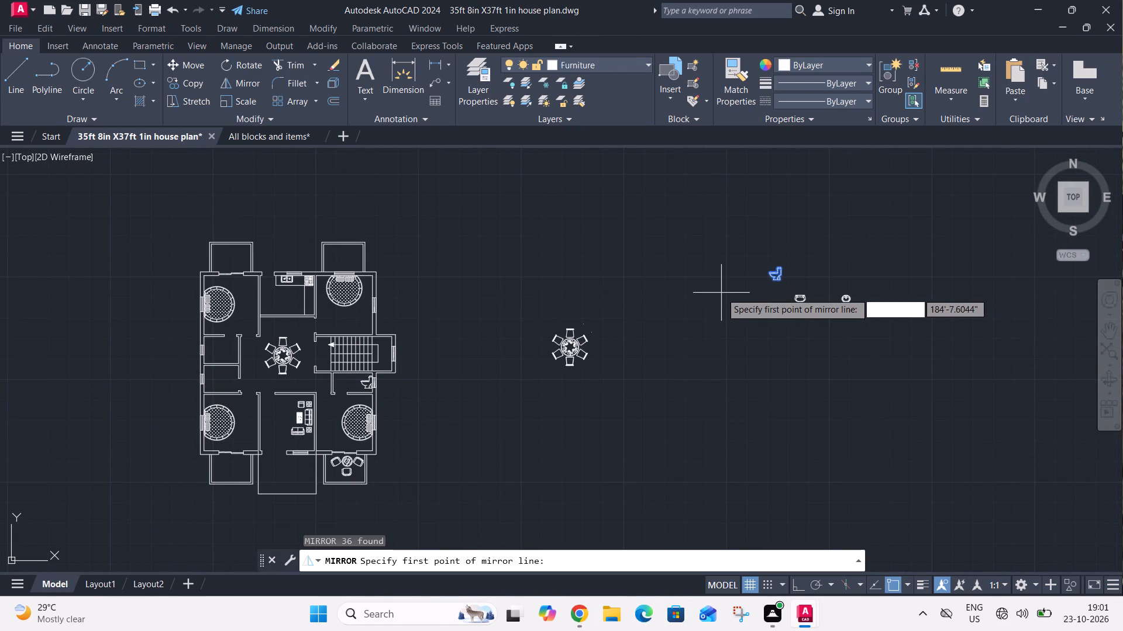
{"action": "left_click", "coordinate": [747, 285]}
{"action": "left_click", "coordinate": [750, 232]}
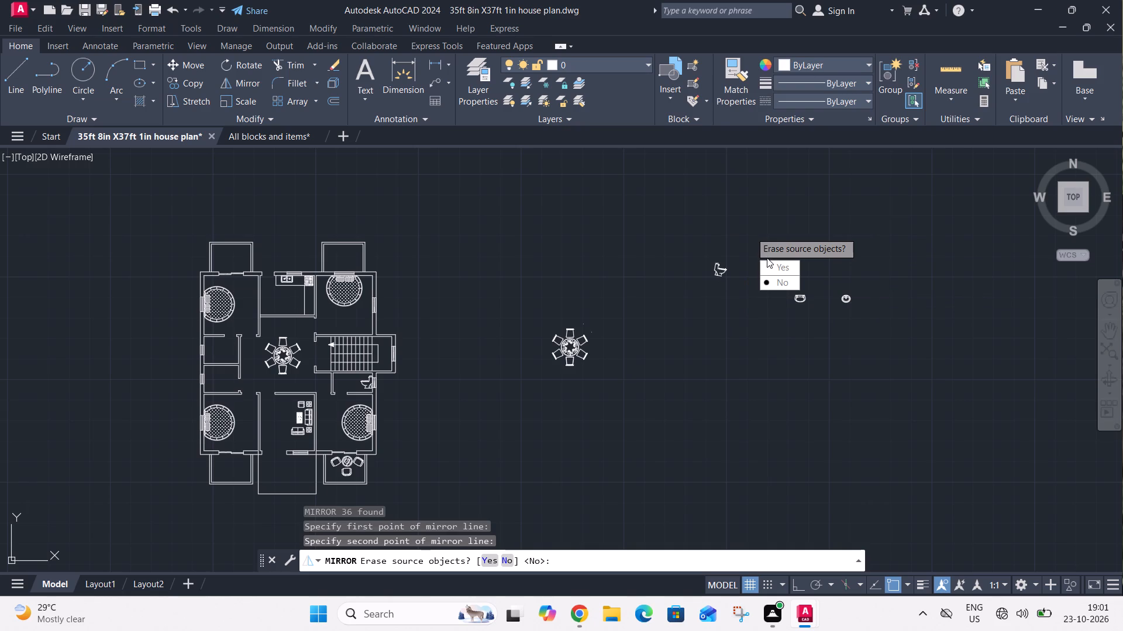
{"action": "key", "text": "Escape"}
Mirror the original toilet outside the plan across a vertical line to its left with Ortho on, keeping the source.
{"action": "left_click", "coordinate": [763, 258]}
{"action": "left_click", "coordinate": [797, 287]}
{"action": "key", "text": "F8"}
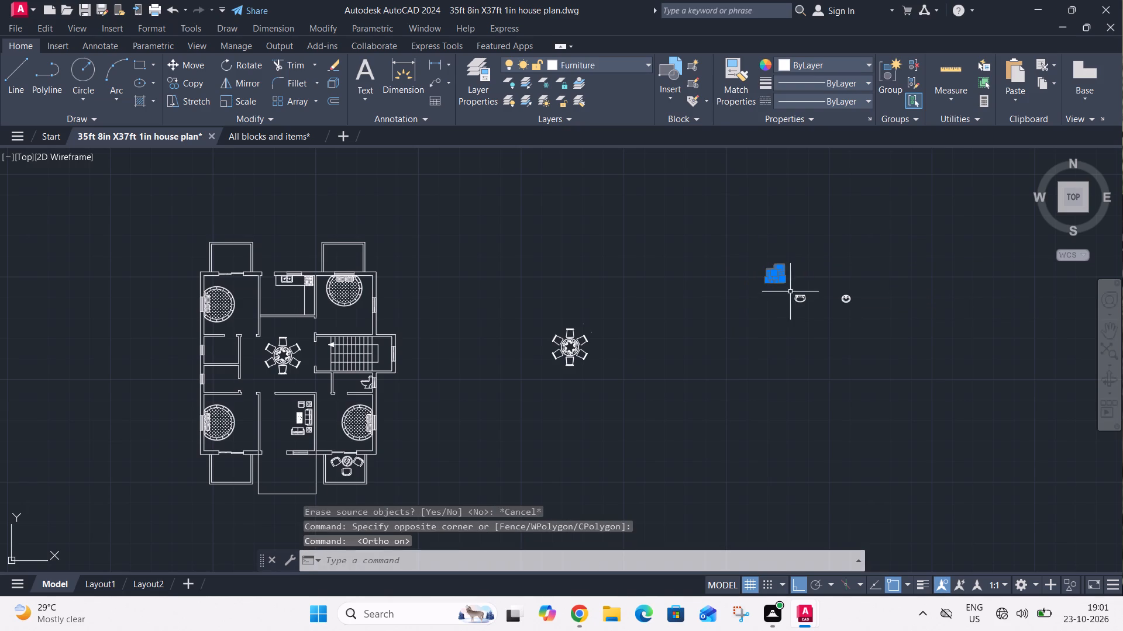
{"action": "key", "text": "m"}
{"action": "type", "text": "I"}
{"action": "key", "text": "space"}
{"action": "left_click", "coordinate": [744, 306]}
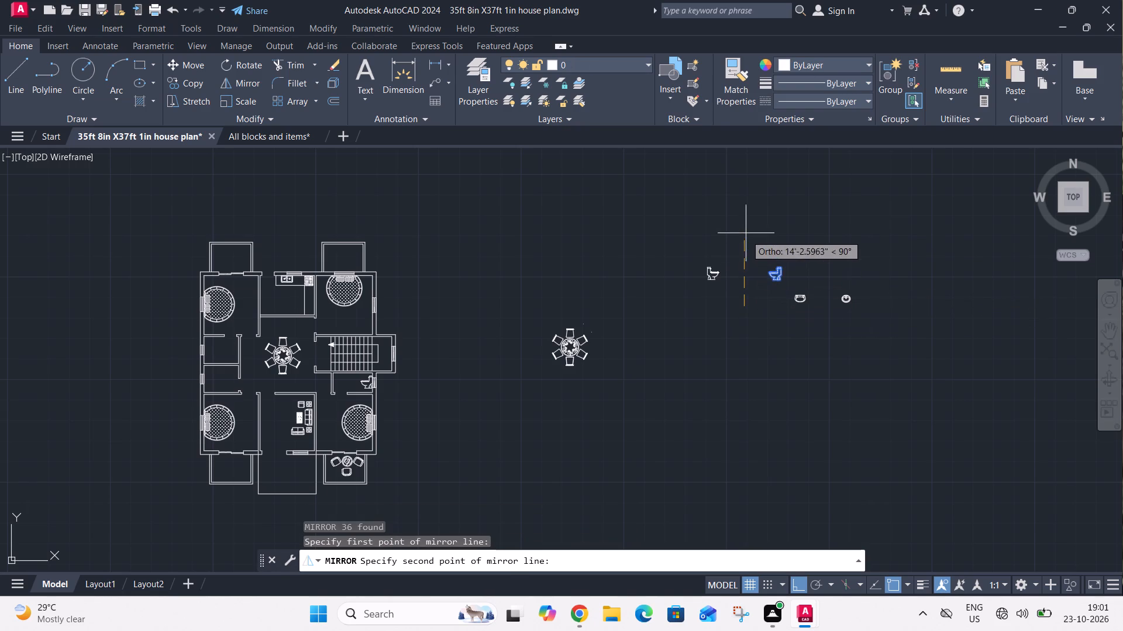
{"action": "left_click", "coordinate": [747, 215]}
{"action": "left_click_drag", "start_coordinate": [763, 261], "coordinate": [747, 215]}
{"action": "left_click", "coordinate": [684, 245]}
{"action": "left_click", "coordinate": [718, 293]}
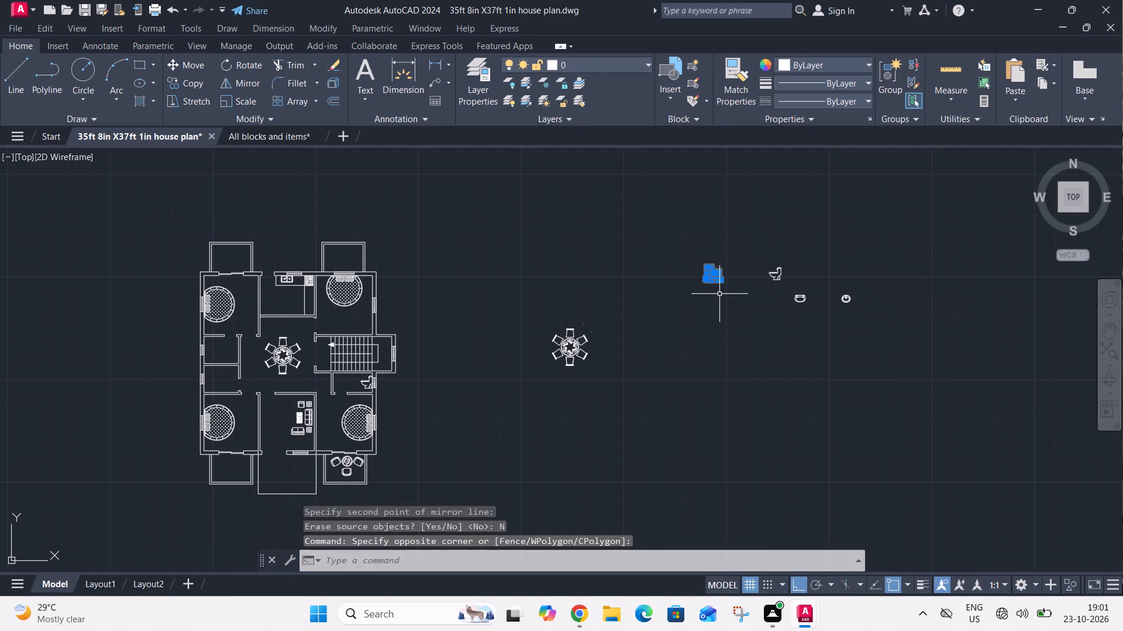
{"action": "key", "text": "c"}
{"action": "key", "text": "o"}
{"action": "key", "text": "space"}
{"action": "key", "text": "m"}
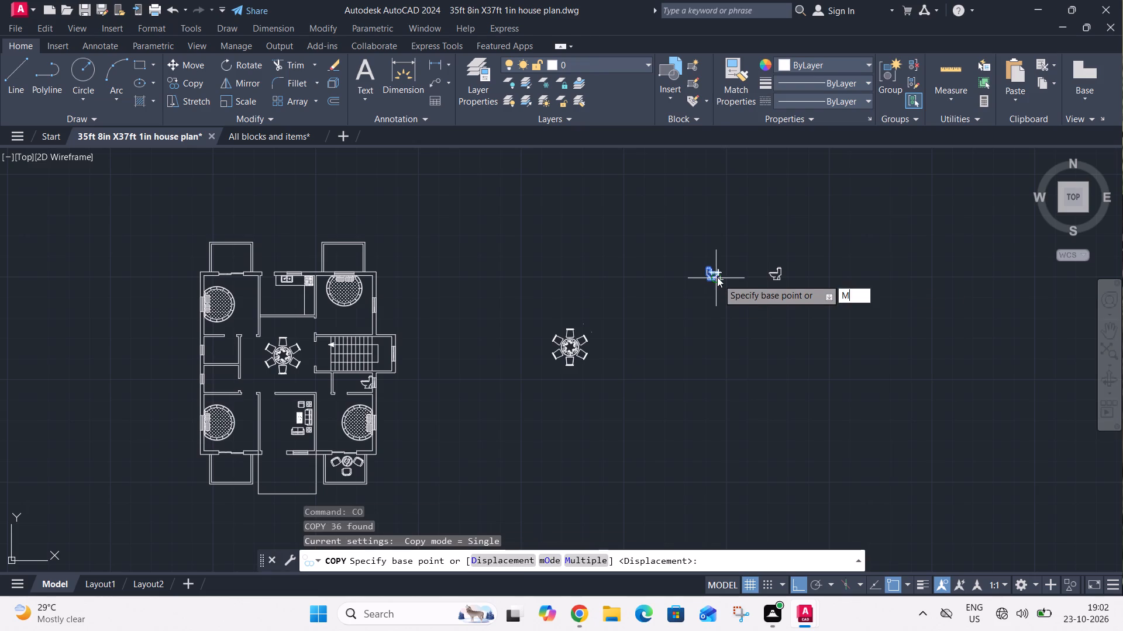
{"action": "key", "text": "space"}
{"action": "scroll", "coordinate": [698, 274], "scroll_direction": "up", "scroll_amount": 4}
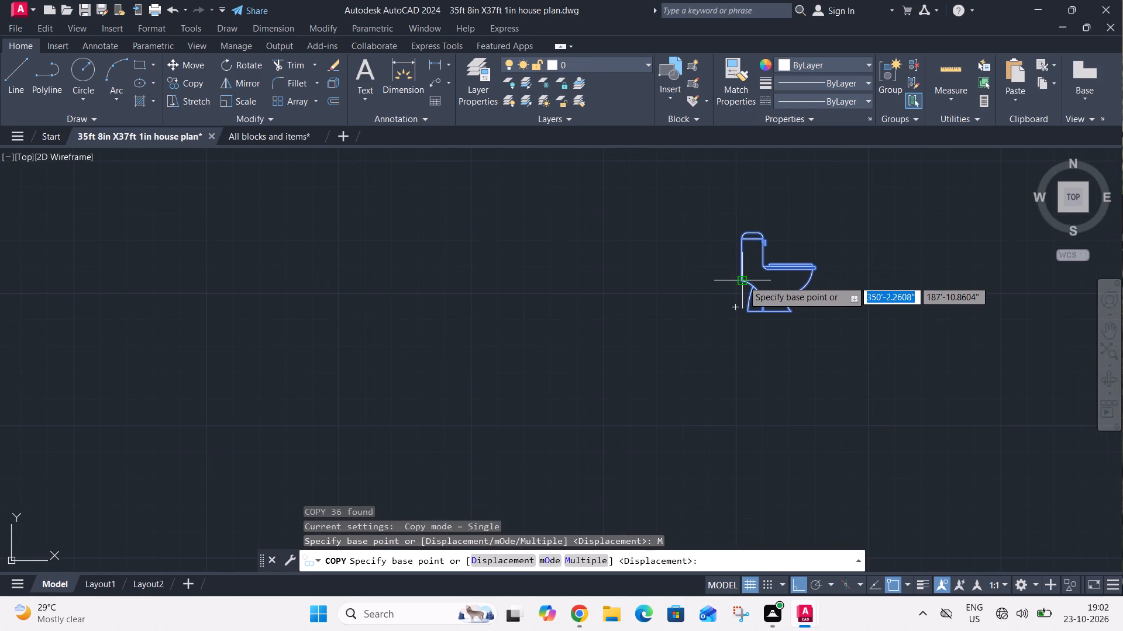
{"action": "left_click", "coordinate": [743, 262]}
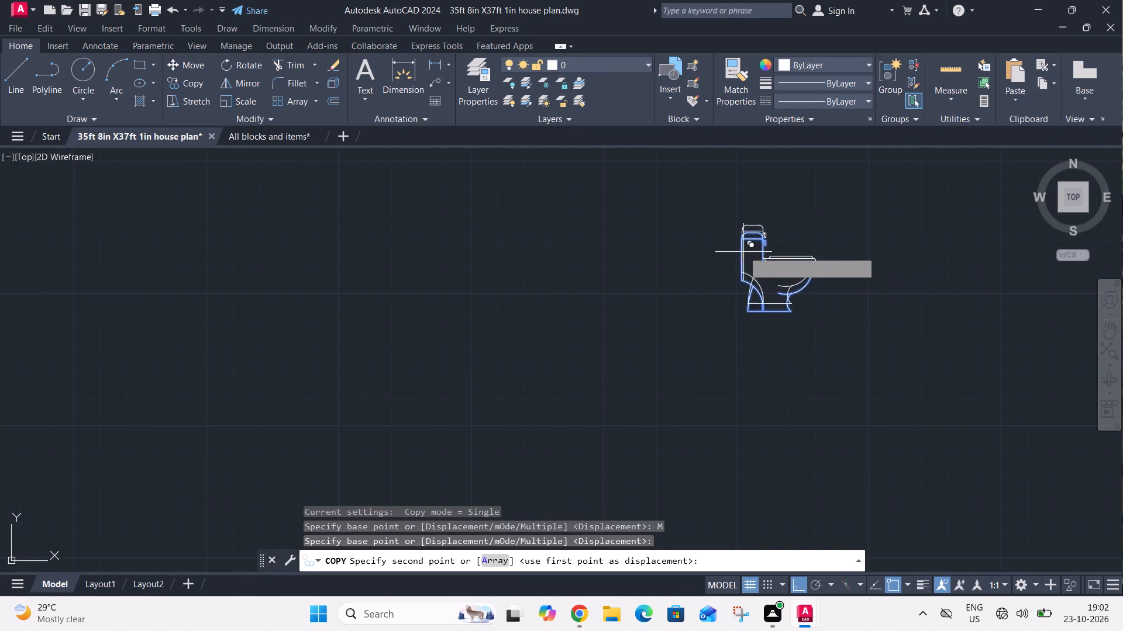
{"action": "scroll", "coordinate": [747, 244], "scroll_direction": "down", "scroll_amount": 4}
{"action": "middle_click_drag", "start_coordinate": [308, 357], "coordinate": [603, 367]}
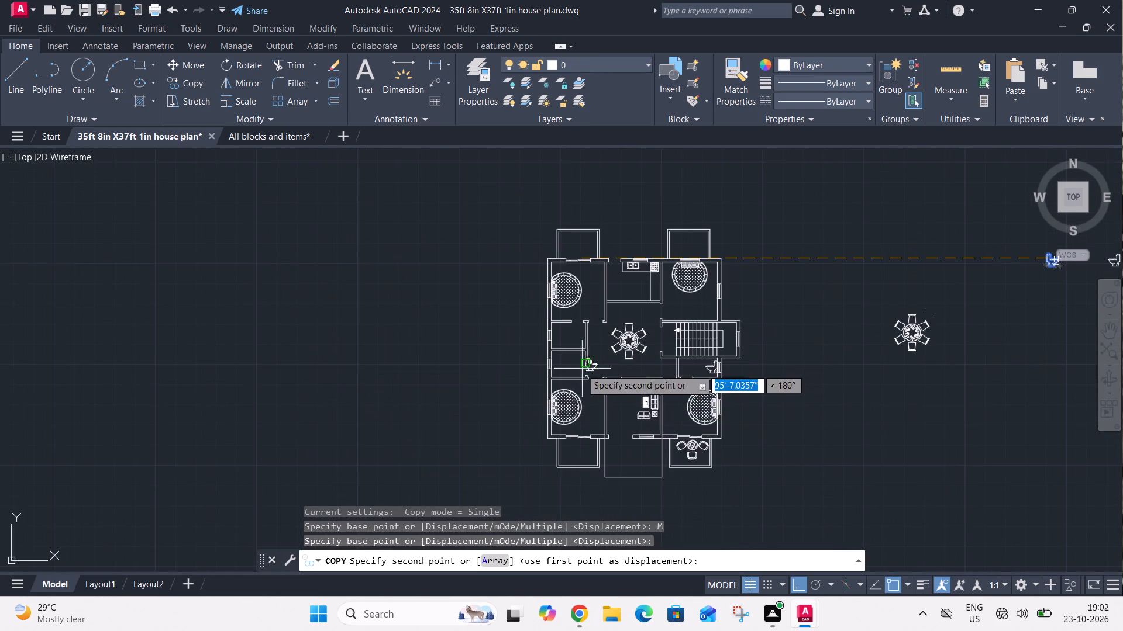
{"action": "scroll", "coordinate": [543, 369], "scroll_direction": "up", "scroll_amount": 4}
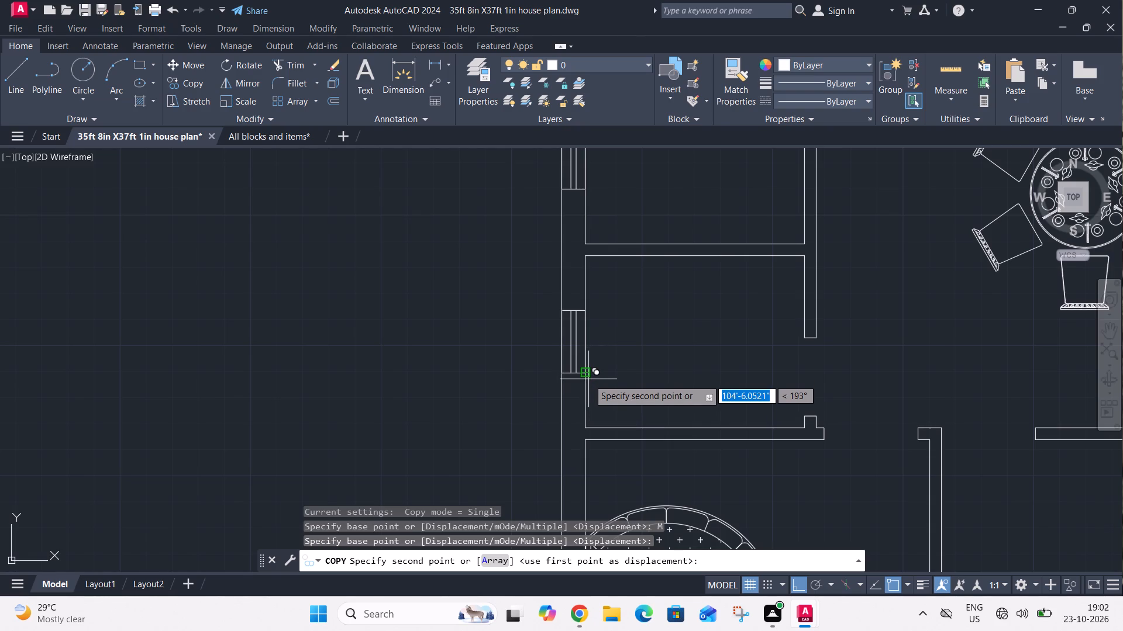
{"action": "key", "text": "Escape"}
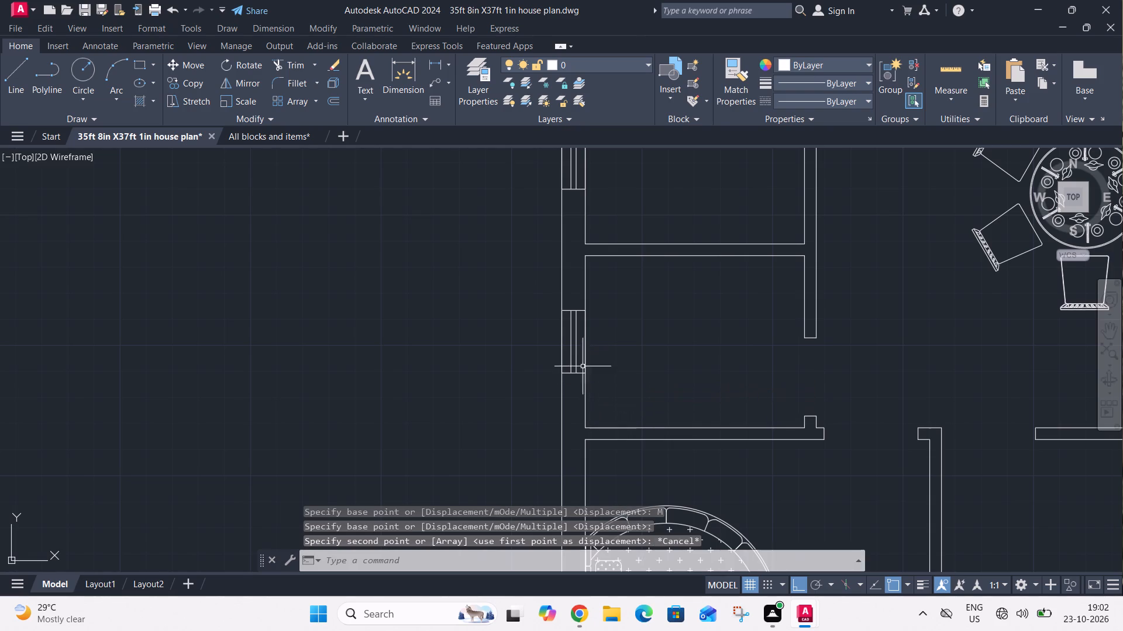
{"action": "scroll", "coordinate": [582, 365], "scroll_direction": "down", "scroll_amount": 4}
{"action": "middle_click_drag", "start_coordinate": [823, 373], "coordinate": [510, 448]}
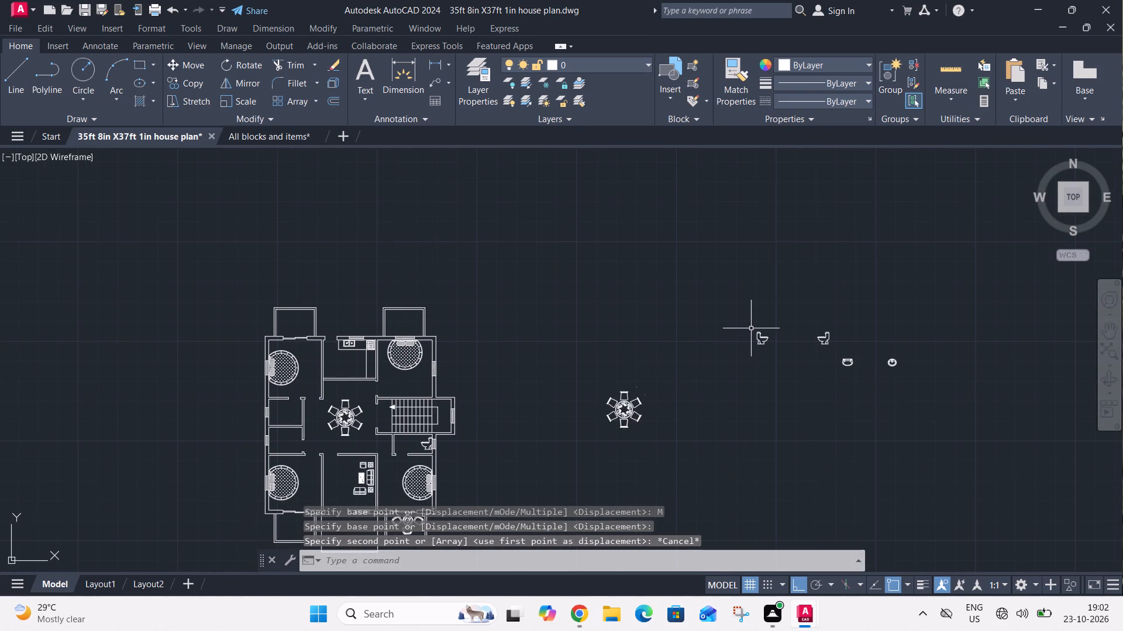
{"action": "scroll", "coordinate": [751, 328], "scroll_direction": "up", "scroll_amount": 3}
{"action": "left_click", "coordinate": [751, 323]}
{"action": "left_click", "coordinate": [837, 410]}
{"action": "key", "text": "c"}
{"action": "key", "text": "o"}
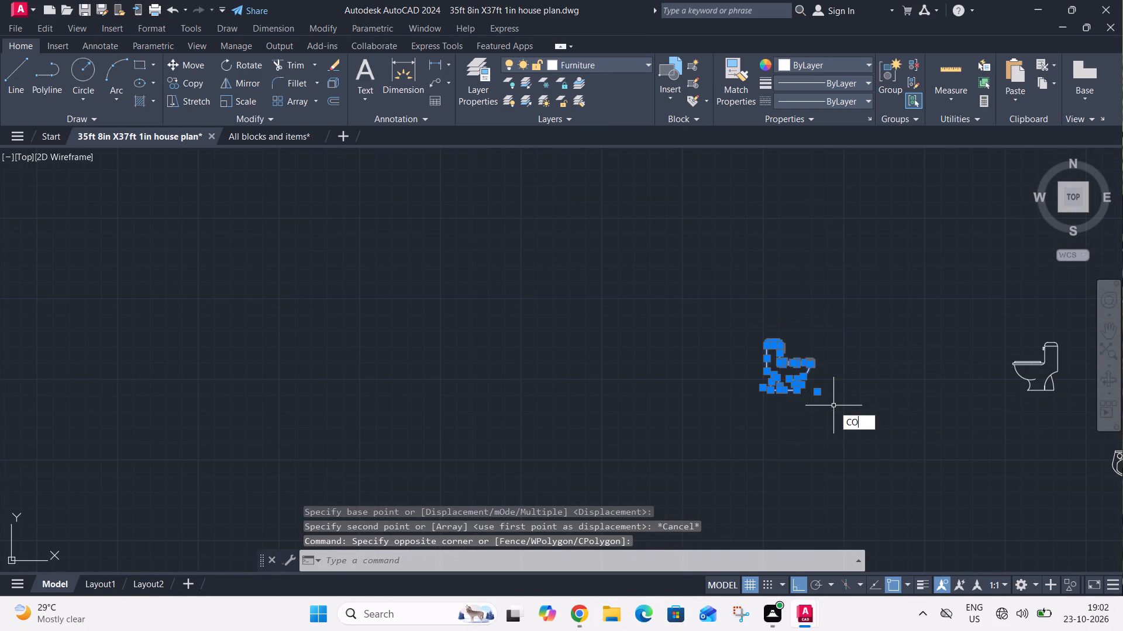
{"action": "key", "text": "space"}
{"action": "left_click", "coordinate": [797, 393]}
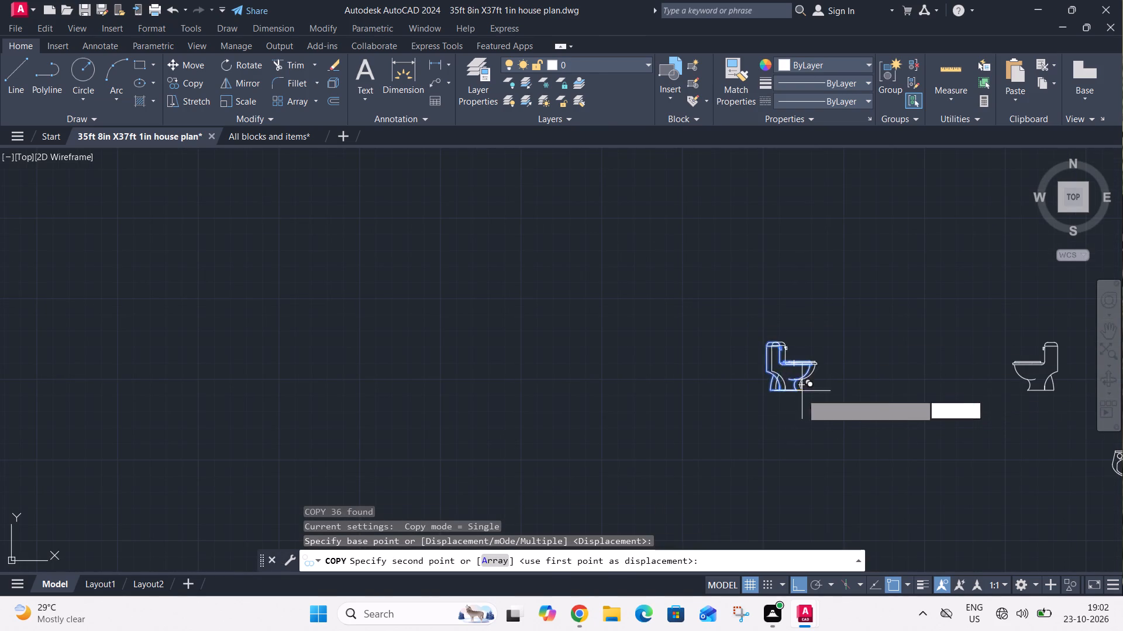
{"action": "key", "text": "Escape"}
Copy the mirrored toilet into the upper left bathroom, lower end of its back edge at the window's lower inner corner.
{"action": "left_click_drag", "start_coordinate": [711, 308], "coordinate": [722, 315]}
{"action": "left_click", "coordinate": [843, 425]}
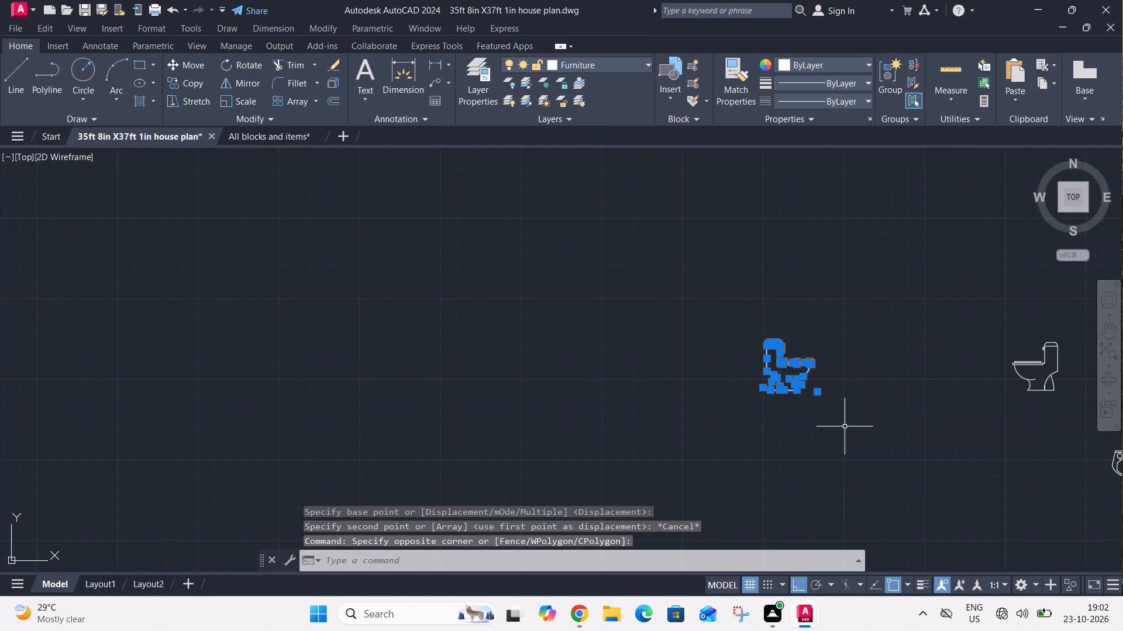
{"action": "key", "text": "c"}
{"action": "key", "text": "o"}
{"action": "key", "text": "space"}
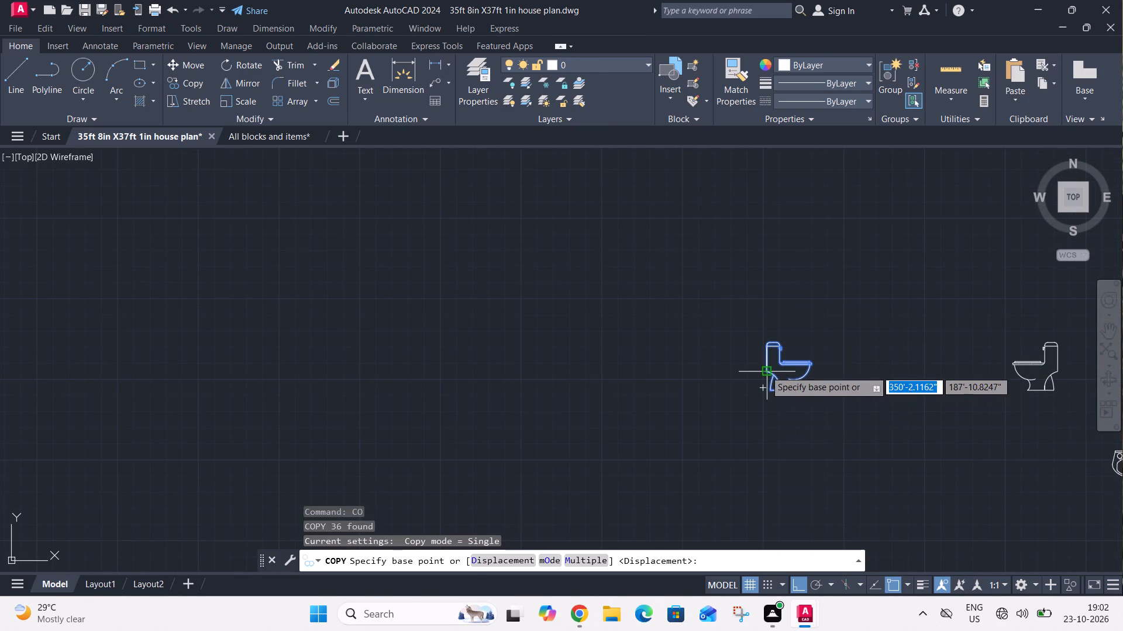
{"action": "left_click", "coordinate": [765, 370]}
{"action": "scroll", "coordinate": [799, 348], "scroll_direction": "down", "scroll_amount": 4}
{"action": "scroll", "coordinate": [509, 402], "scroll_direction": "up", "scroll_amount": 3}
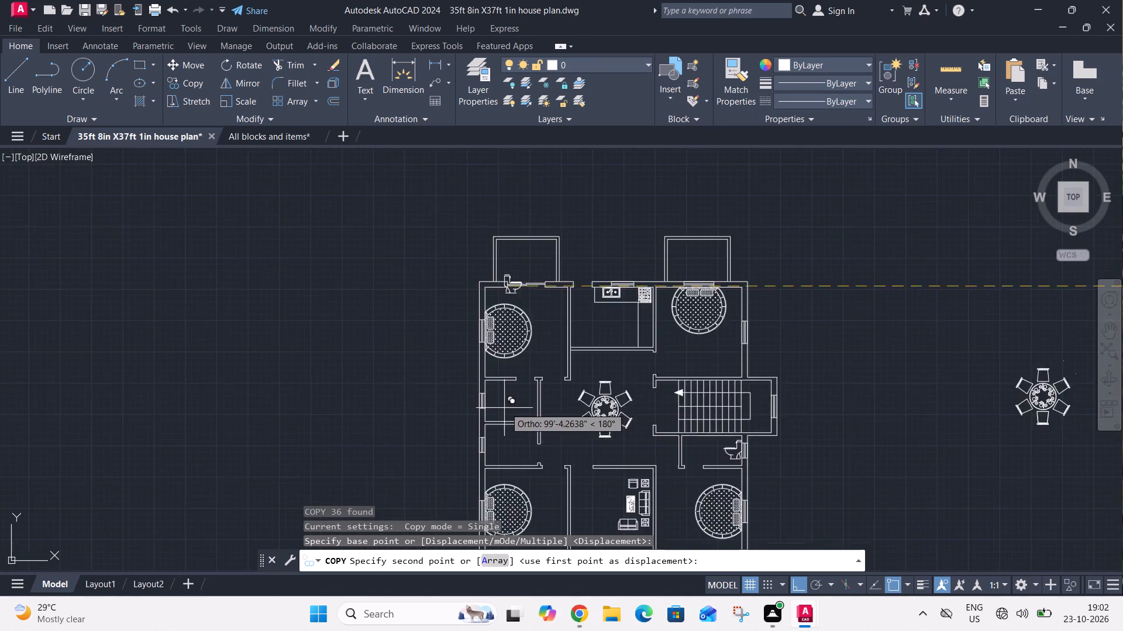
{"action": "scroll", "coordinate": [471, 411], "scroll_direction": "up", "scroll_amount": 3}
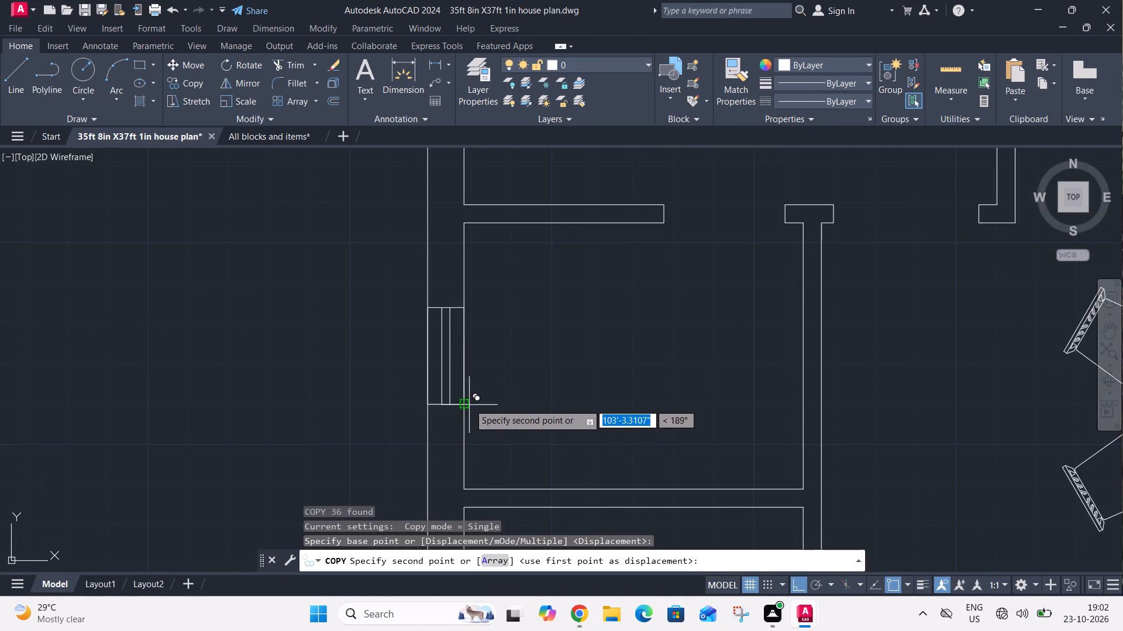
{"action": "left_click", "coordinate": [469, 404]}
Move the upper left bathroom's toilet straight down along the left wall until its base rests on the bathroom's bottom wall.
{"action": "left_click", "coordinate": [630, 327]}
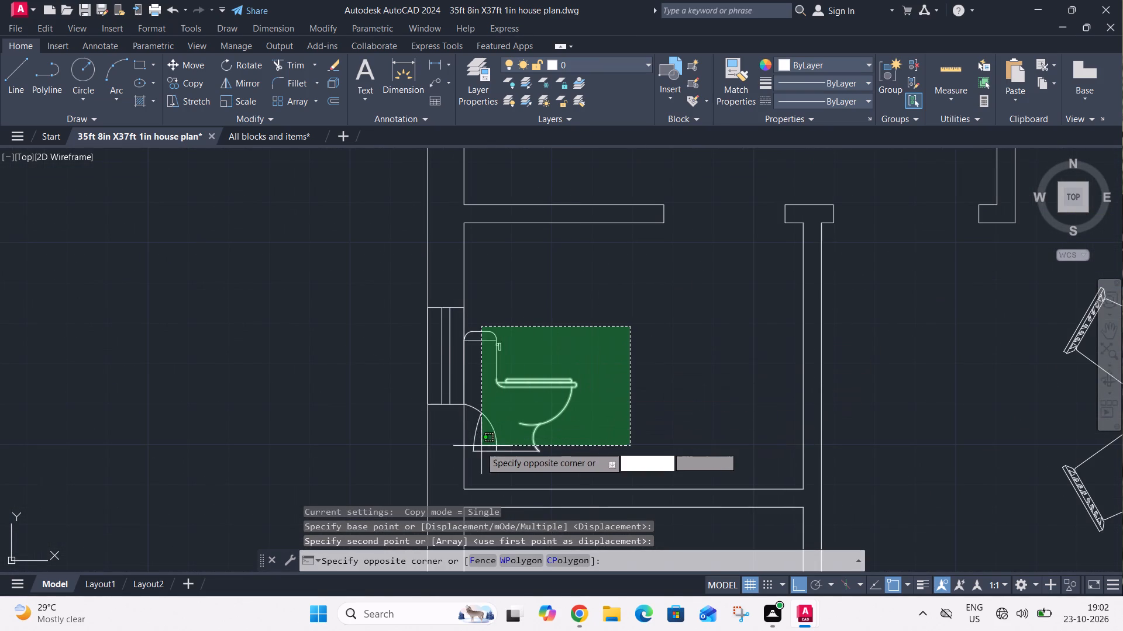
{"action": "key", "text": "Escape"}
{"action": "left_click", "coordinate": [459, 335]}
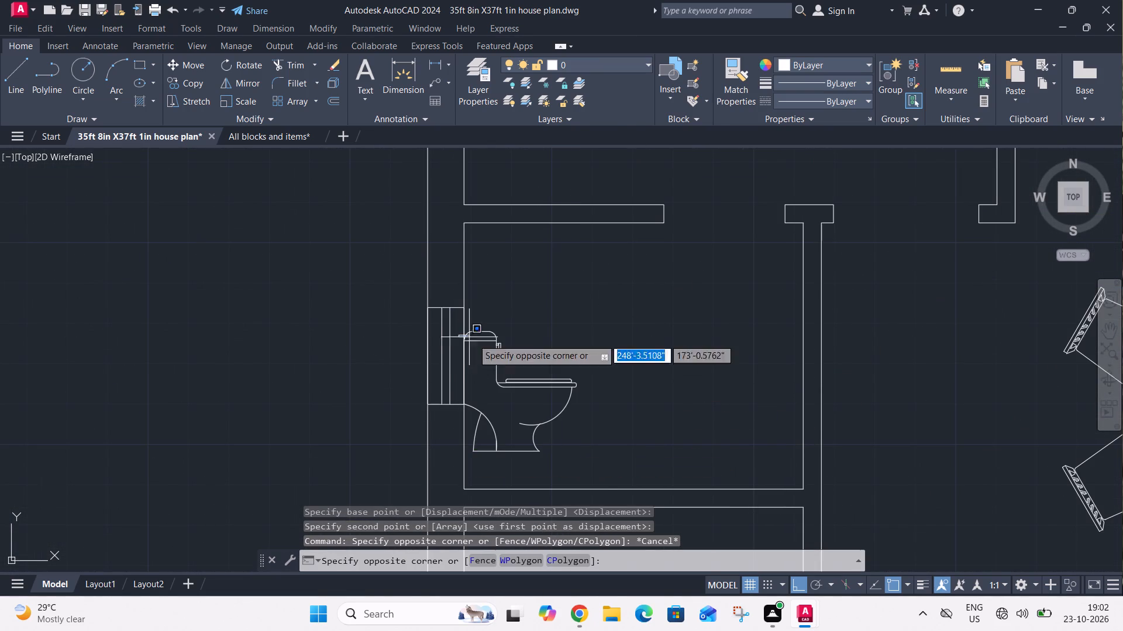
{"action": "left_click", "coordinate": [590, 460]}
{"action": "left_click", "coordinate": [519, 318]}
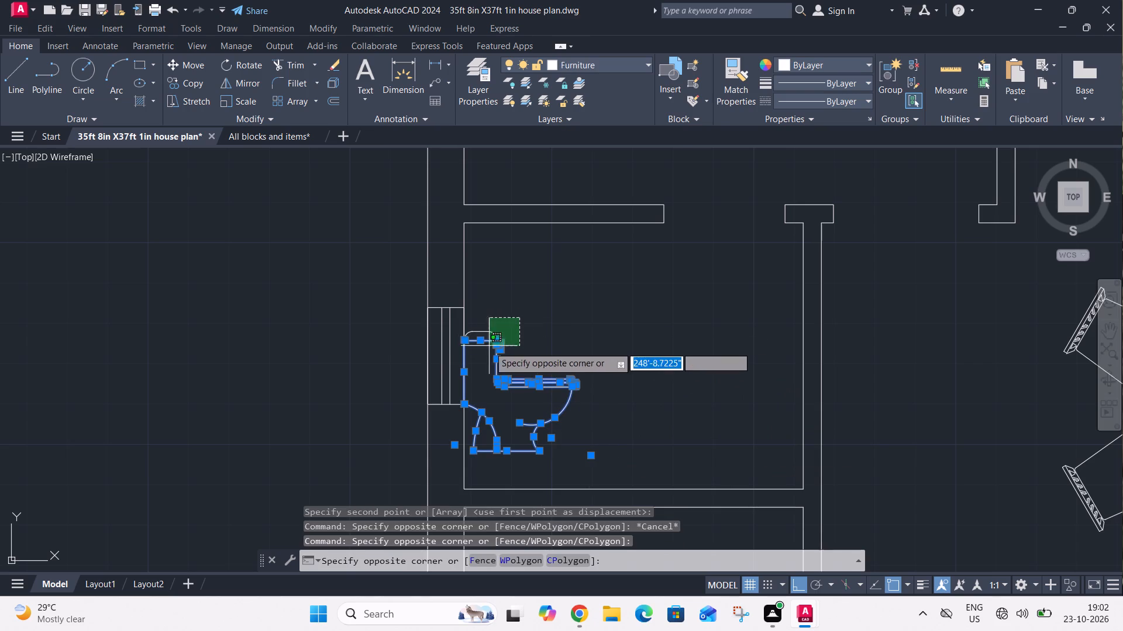
{"action": "left_click", "coordinate": [473, 361]}
{"action": "scroll", "coordinate": [454, 337], "scroll_direction": "up", "scroll_amount": 4}
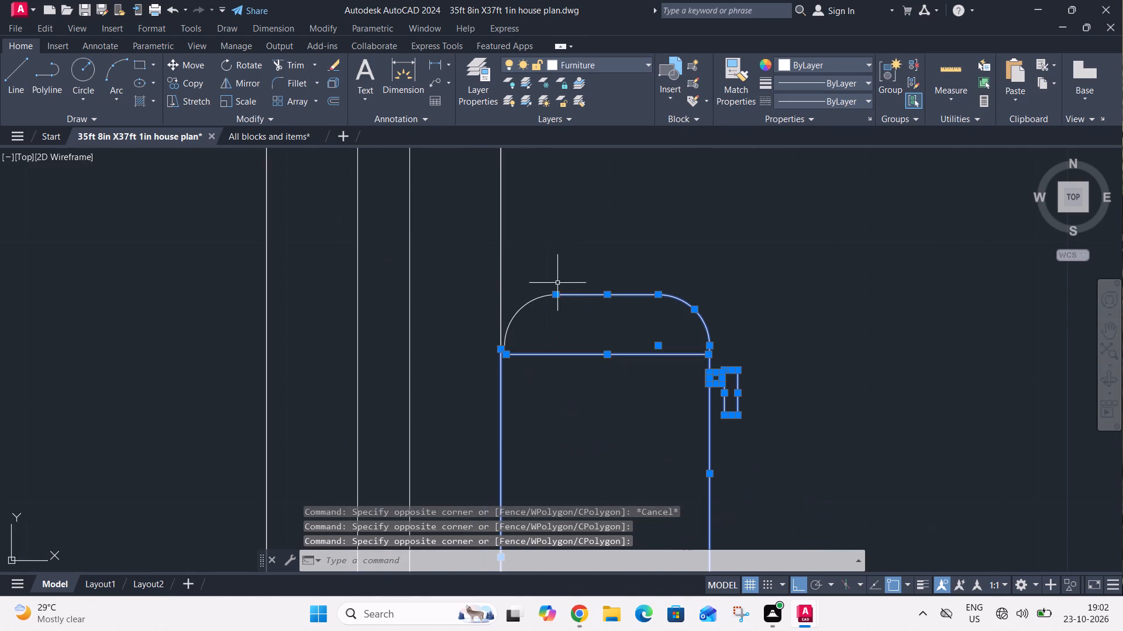
{"action": "left_click", "coordinate": [563, 279]}
{"action": "left_click", "coordinate": [525, 343]}
{"action": "scroll", "coordinate": [539, 311], "scroll_direction": "down", "scroll_amount": 4}
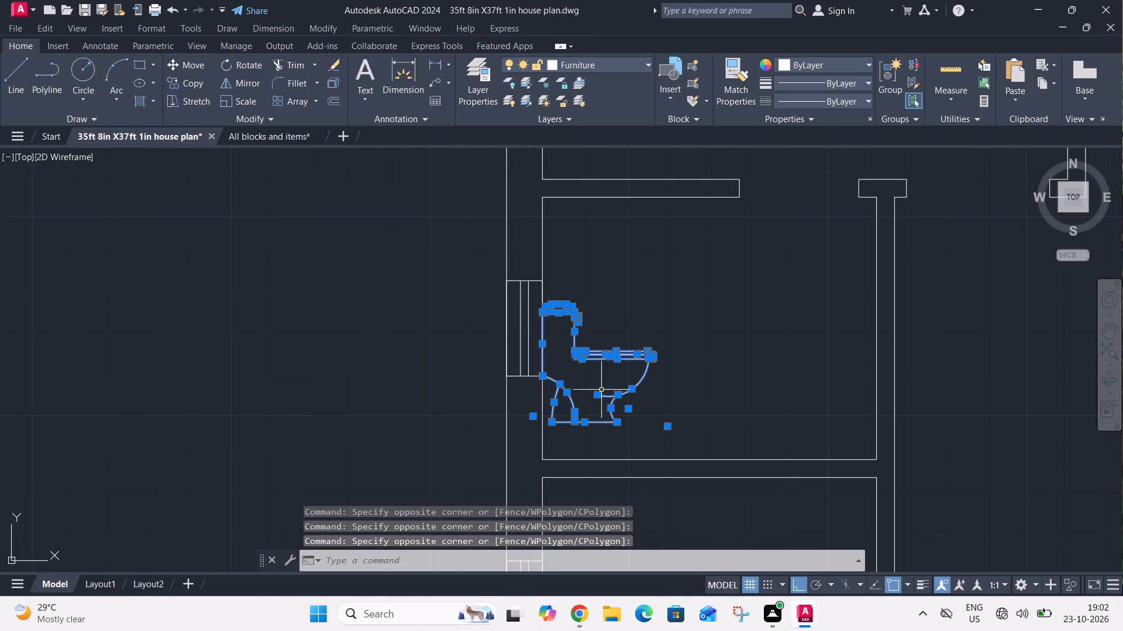
{"action": "key", "text": "m"}
{"action": "key", "text": "space"}
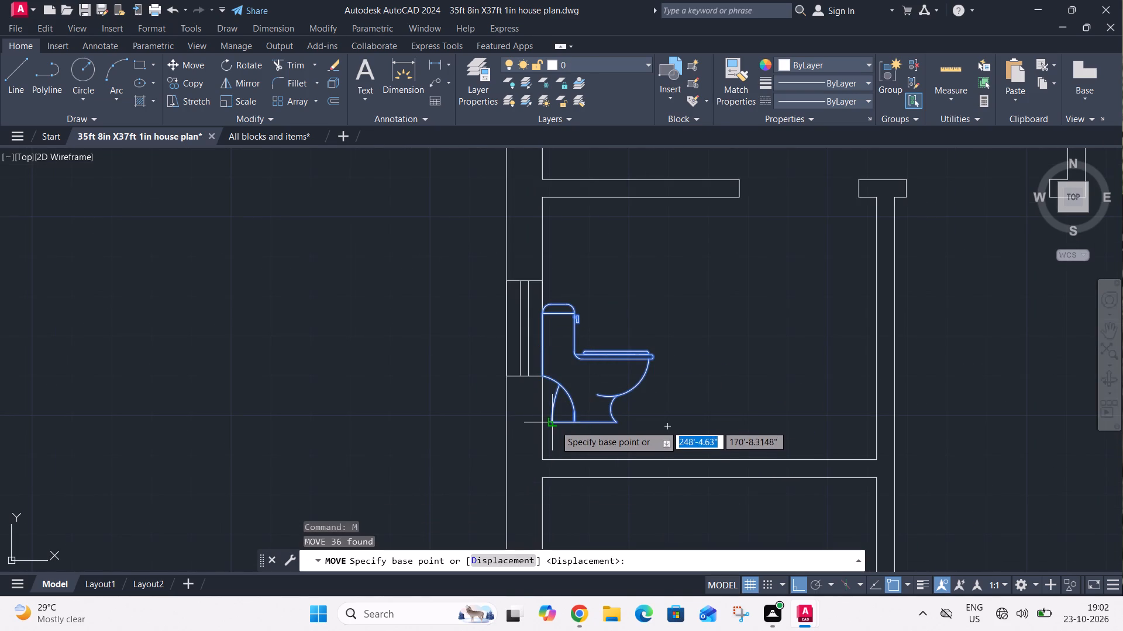
{"action": "left_click", "coordinate": [553, 423]}
{"action": "left_click", "coordinate": [554, 462]}
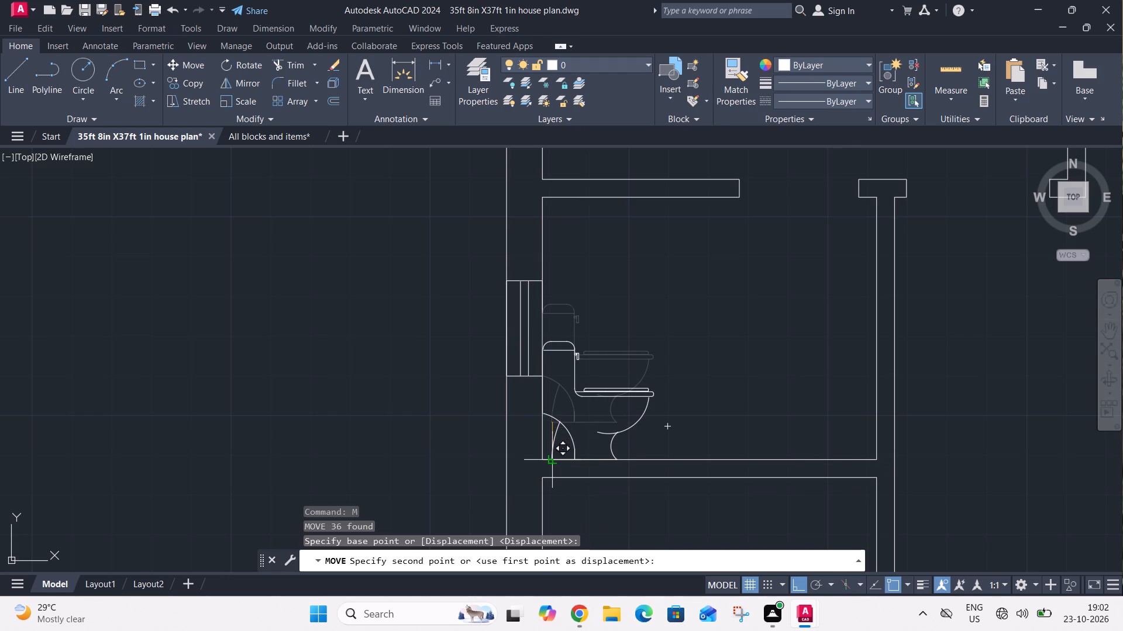
Move the toilet in the bathroom below the staircase straight down about 10.5 inches so its base rests on the bottom wall.
{"action": "scroll", "coordinate": [560, 388], "scroll_direction": "down", "scroll_amount": 3}
{"action": "middle_click_drag", "start_coordinate": [640, 376], "coordinate": [525, 380]}
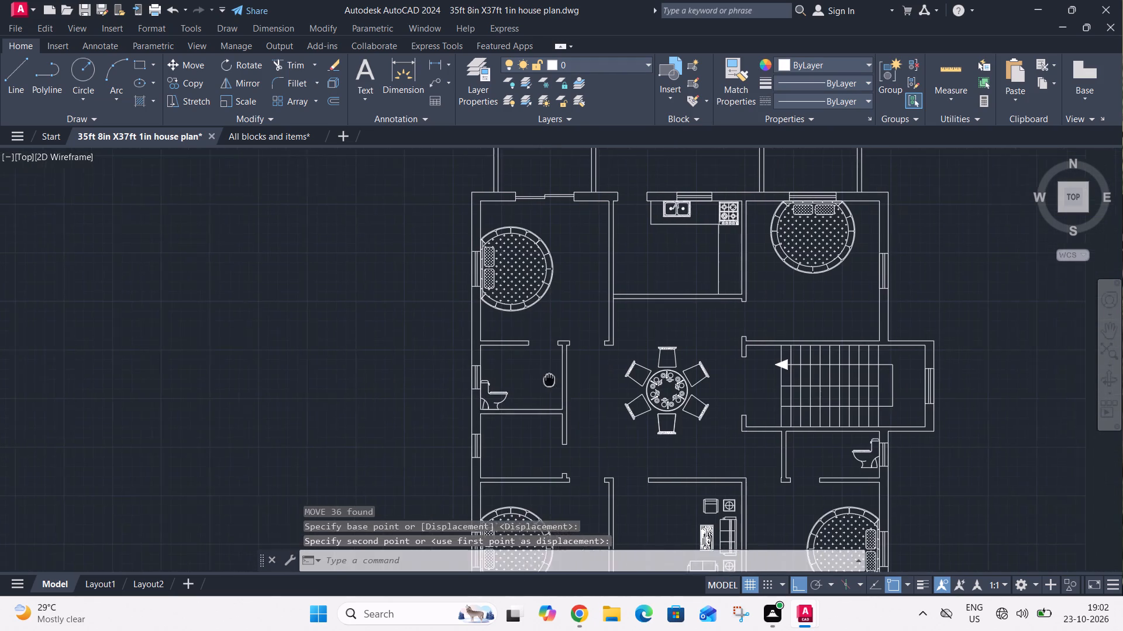
{"action": "middle_click_drag", "start_coordinate": [525, 380], "coordinate": [418, 380]}
{"action": "middle_click_drag", "start_coordinate": [660, 460], "coordinate": [520, 408]}
{"action": "scroll", "coordinate": [590, 424], "scroll_direction": "up", "scroll_amount": 2}
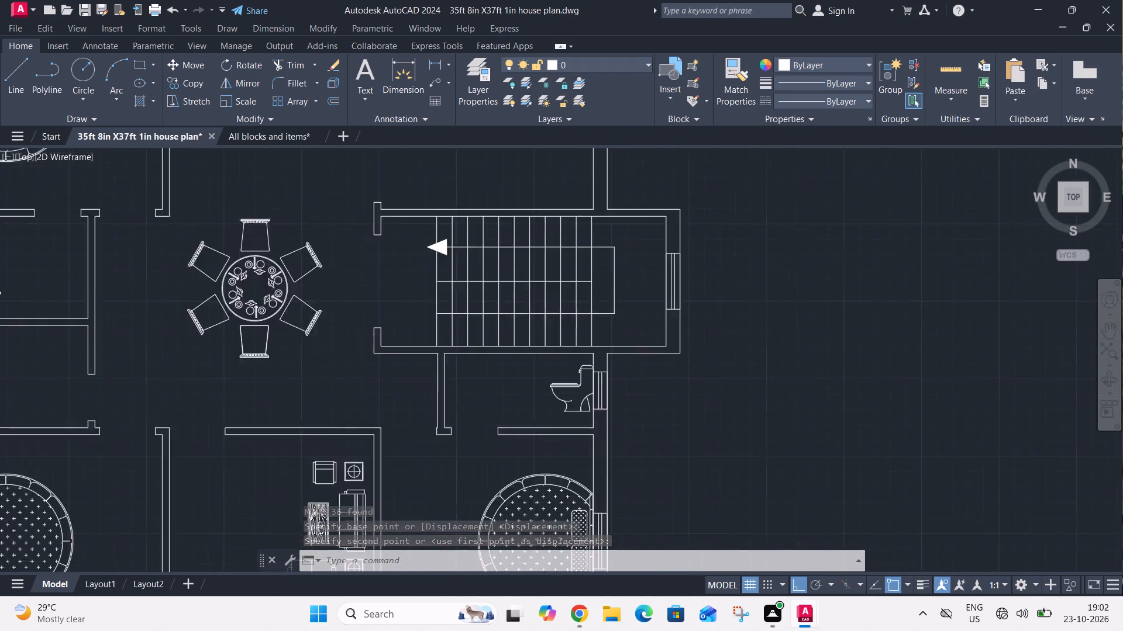
{"action": "scroll", "coordinate": [589, 422], "scroll_direction": "up", "scroll_amount": 2}
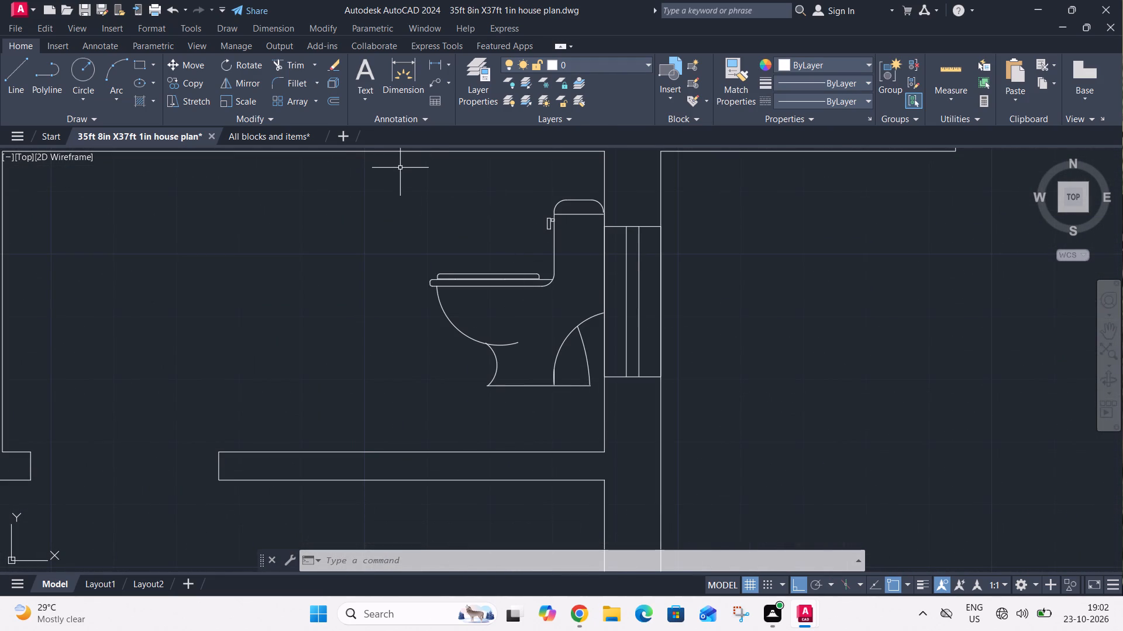
{"action": "left_click", "coordinate": [419, 171]}
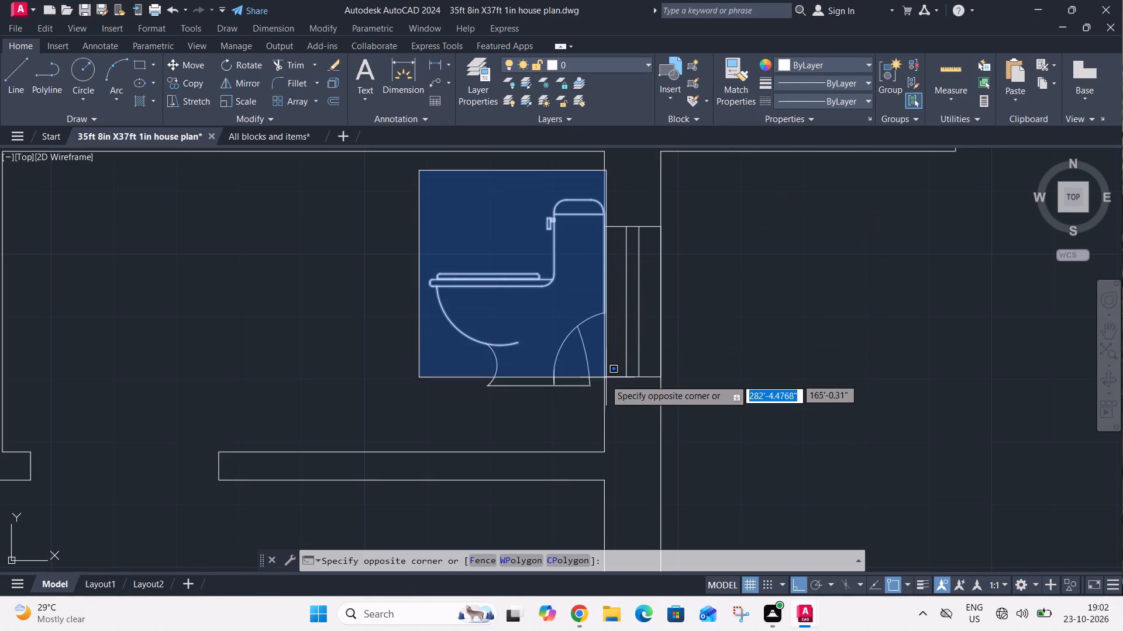
{"action": "left_click", "coordinate": [604, 393]}
{"action": "key", "text": "m"}
{"action": "key", "text": "space"}
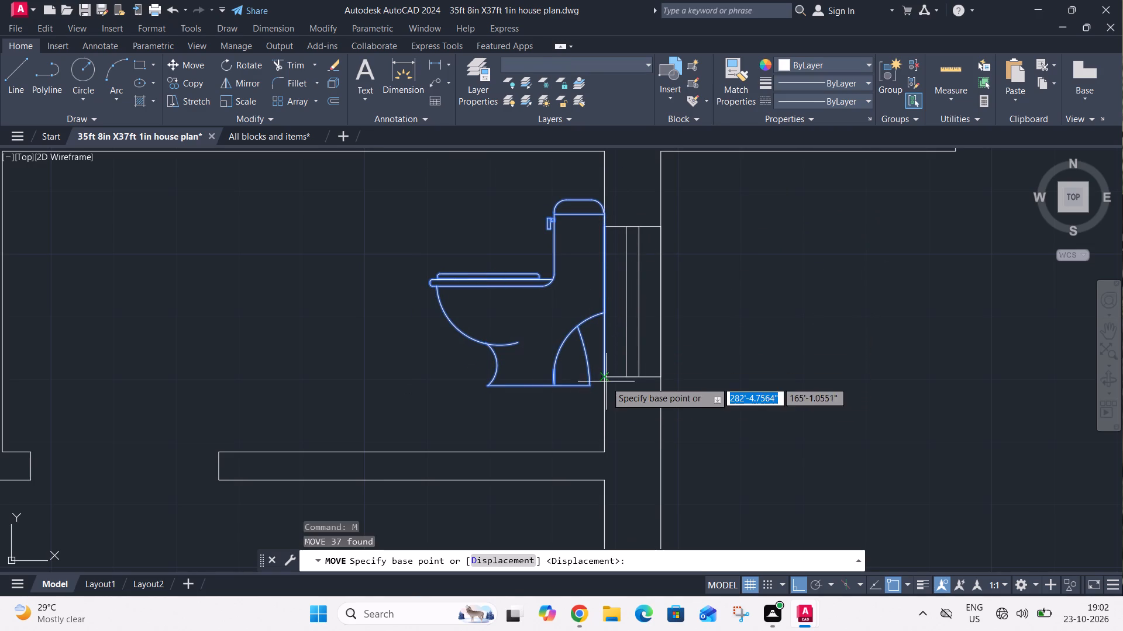
{"action": "left_click", "coordinate": [595, 386]}
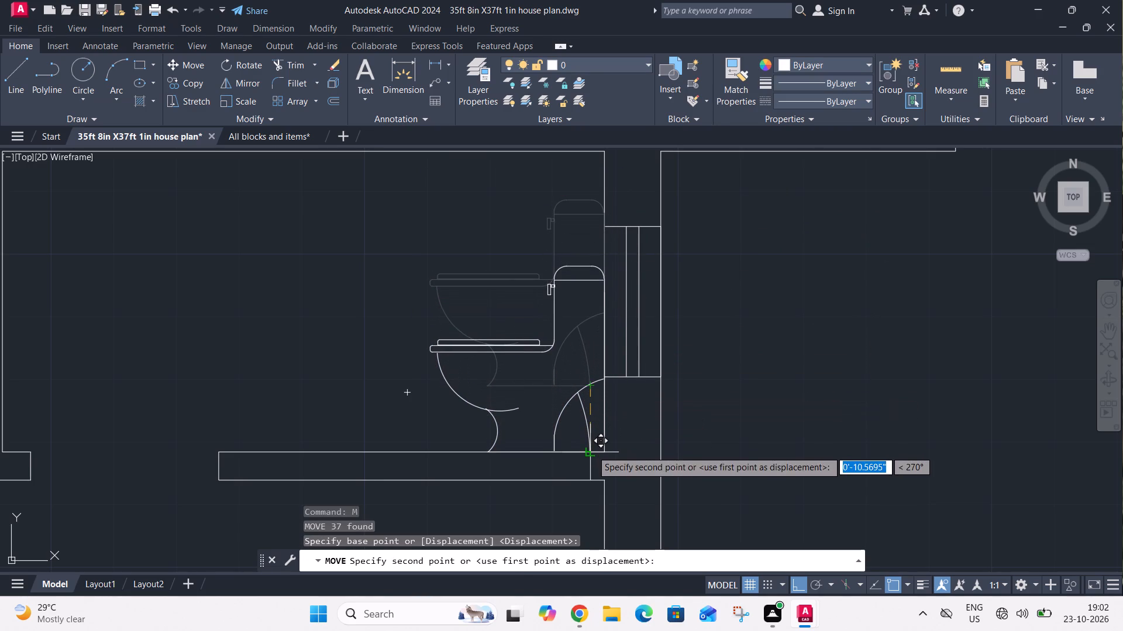
{"action": "left_click", "coordinate": [592, 450]}
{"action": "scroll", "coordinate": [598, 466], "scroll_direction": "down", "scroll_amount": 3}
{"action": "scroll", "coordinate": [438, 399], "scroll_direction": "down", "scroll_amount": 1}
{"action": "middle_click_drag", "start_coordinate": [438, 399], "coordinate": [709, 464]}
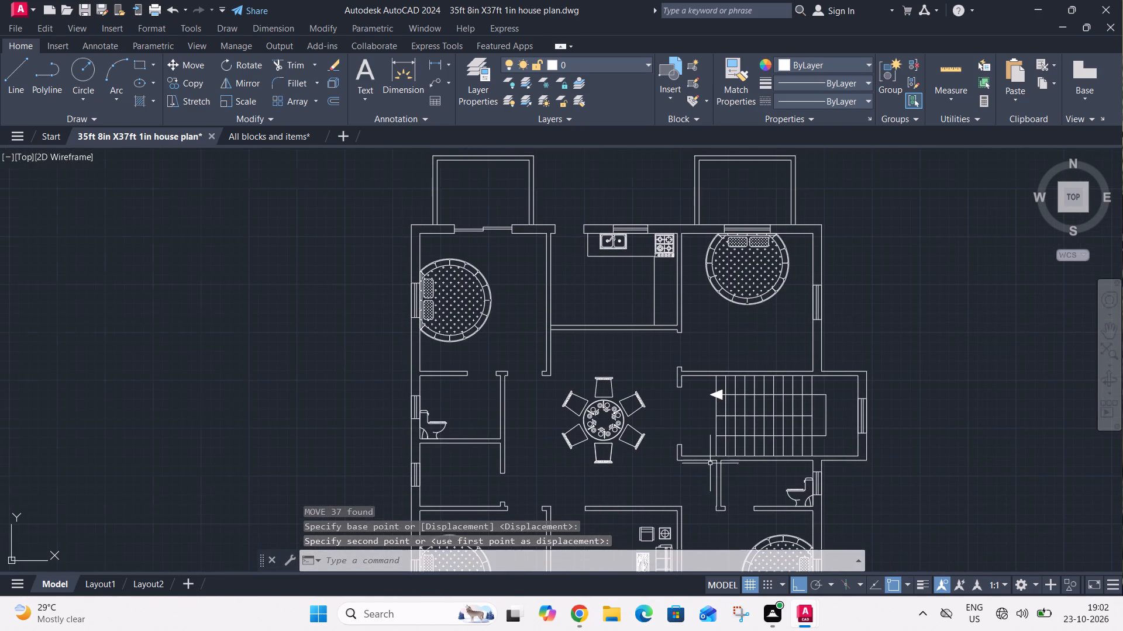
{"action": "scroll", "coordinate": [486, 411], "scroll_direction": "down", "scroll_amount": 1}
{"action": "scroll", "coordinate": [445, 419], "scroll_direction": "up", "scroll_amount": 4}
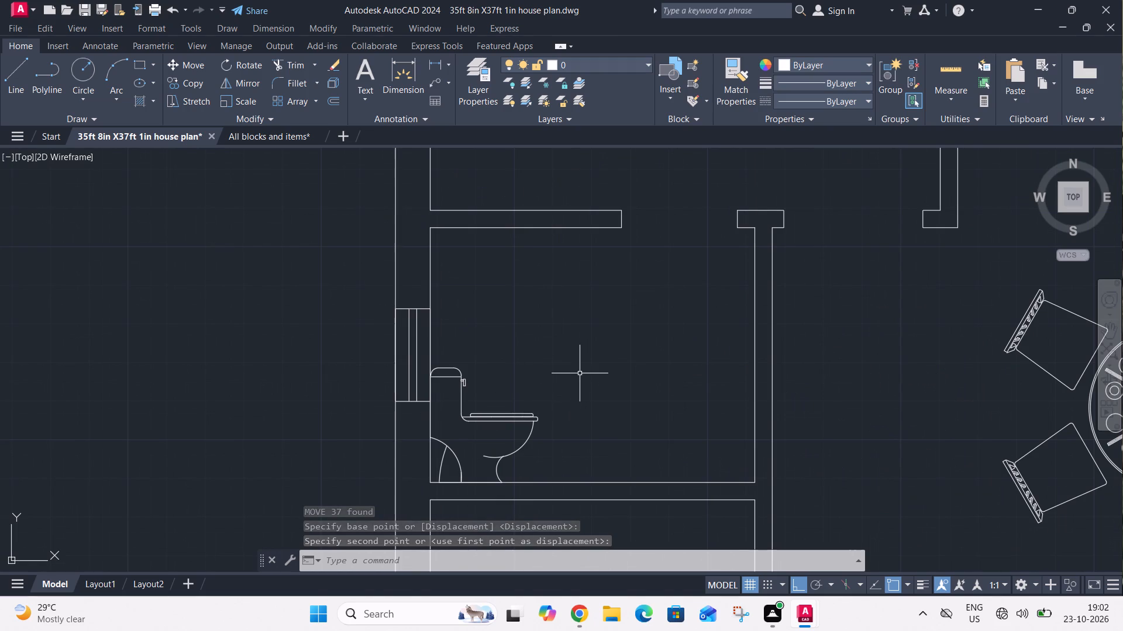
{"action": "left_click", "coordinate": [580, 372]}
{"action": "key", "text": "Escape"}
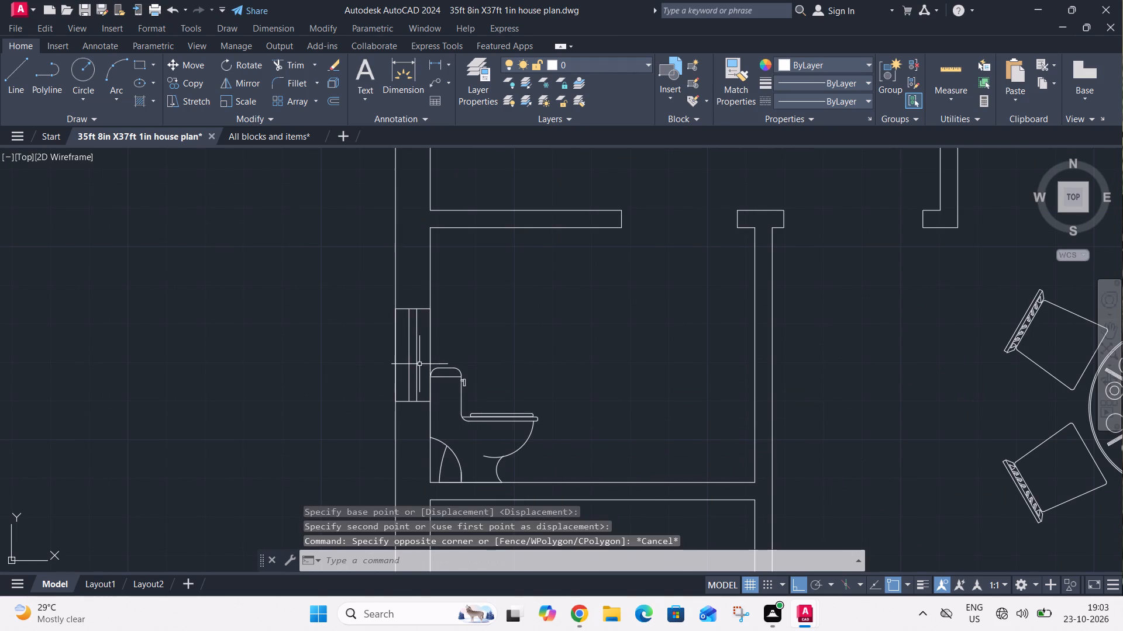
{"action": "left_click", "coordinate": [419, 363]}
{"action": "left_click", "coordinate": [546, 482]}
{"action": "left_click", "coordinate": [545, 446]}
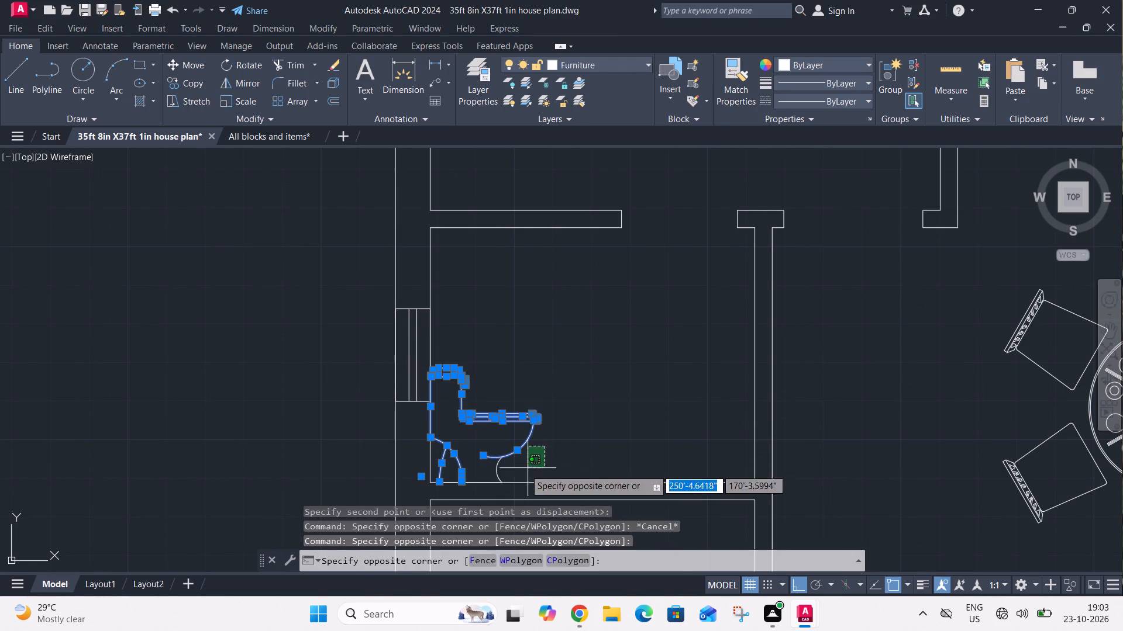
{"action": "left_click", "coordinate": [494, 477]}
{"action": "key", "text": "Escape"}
Move the mirrored toilet from outside the plan into the lower left bathroom, its back edge ending at the window's lower inner corner.
{"action": "scroll", "coordinate": [486, 443], "scroll_direction": "down", "scroll_amount": 4}
{"action": "scroll", "coordinate": [936, 411], "scroll_direction": "down", "scroll_amount": 1}
{"action": "middle_click_drag", "start_coordinate": [937, 408], "coordinate": [521, 398]}
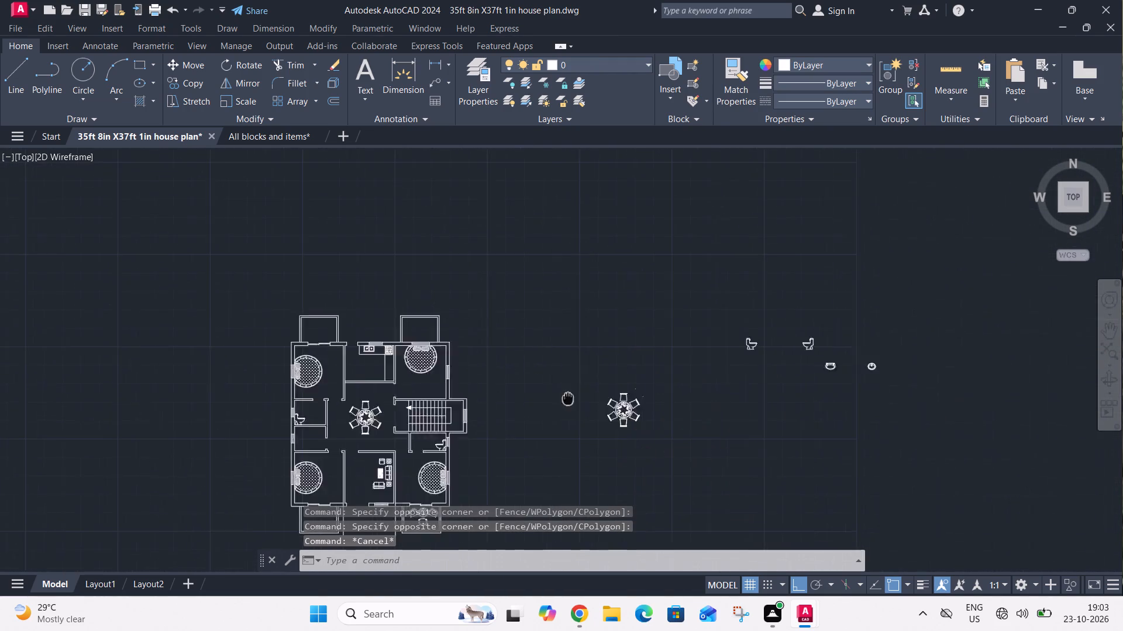
{"action": "middle_click_drag", "start_coordinate": [521, 398], "coordinate": [490, 398]}
{"action": "left_click_drag", "start_coordinate": [635, 321], "coordinate": [643, 337]}
{"action": "left_click", "coordinate": [691, 393]}
{"action": "key", "text": "c"}
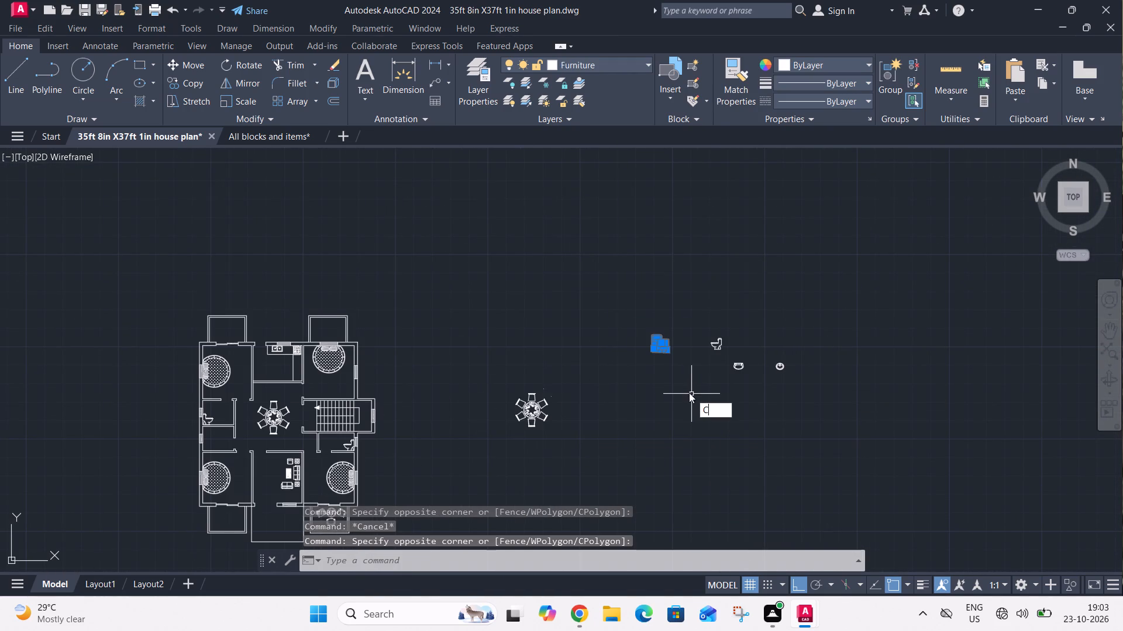
{"action": "key", "text": "BackSpace"}
{"action": "key", "text": "m"}
{"action": "key", "text": "space"}
{"action": "scroll", "coordinate": [662, 366], "scroll_direction": "up", "scroll_amount": 3}
{"action": "left_click", "coordinate": [624, 279]}
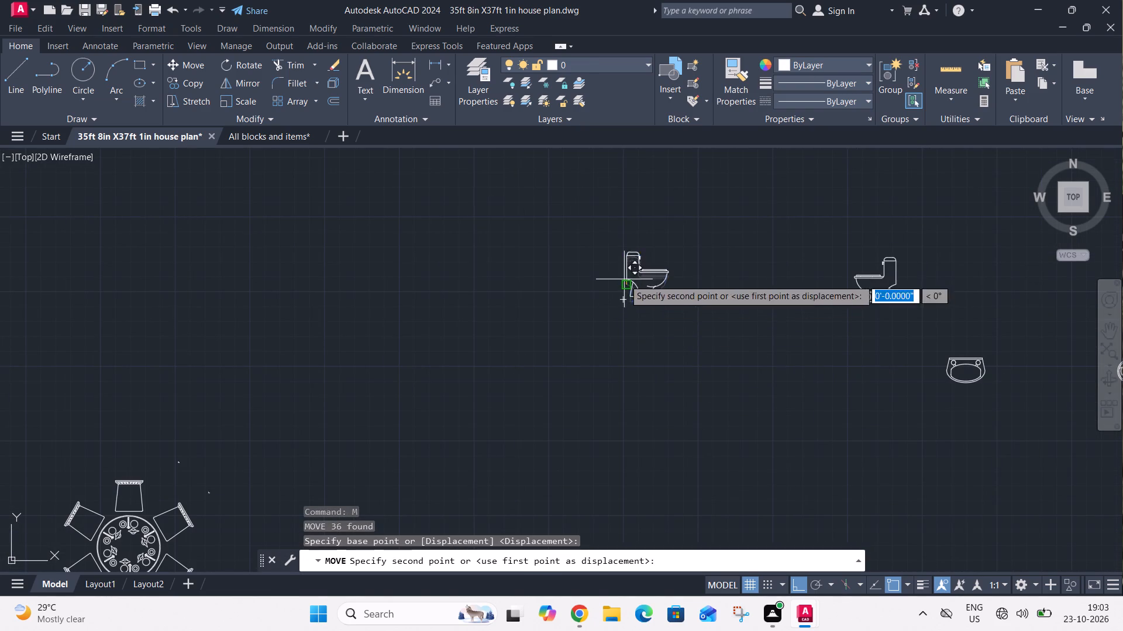
{"action": "scroll", "coordinate": [704, 275], "scroll_direction": "down", "scroll_amount": 4}
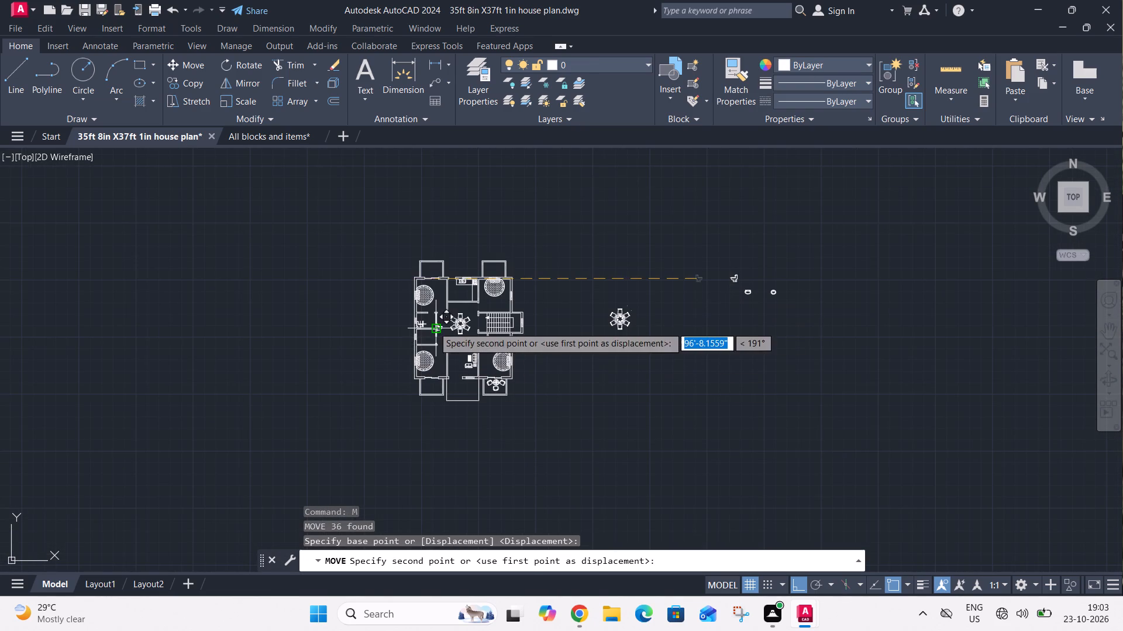
{"action": "scroll", "coordinate": [414, 337], "scroll_direction": "up", "scroll_amount": 4}
{"action": "left_click", "coordinate": [421, 356]}
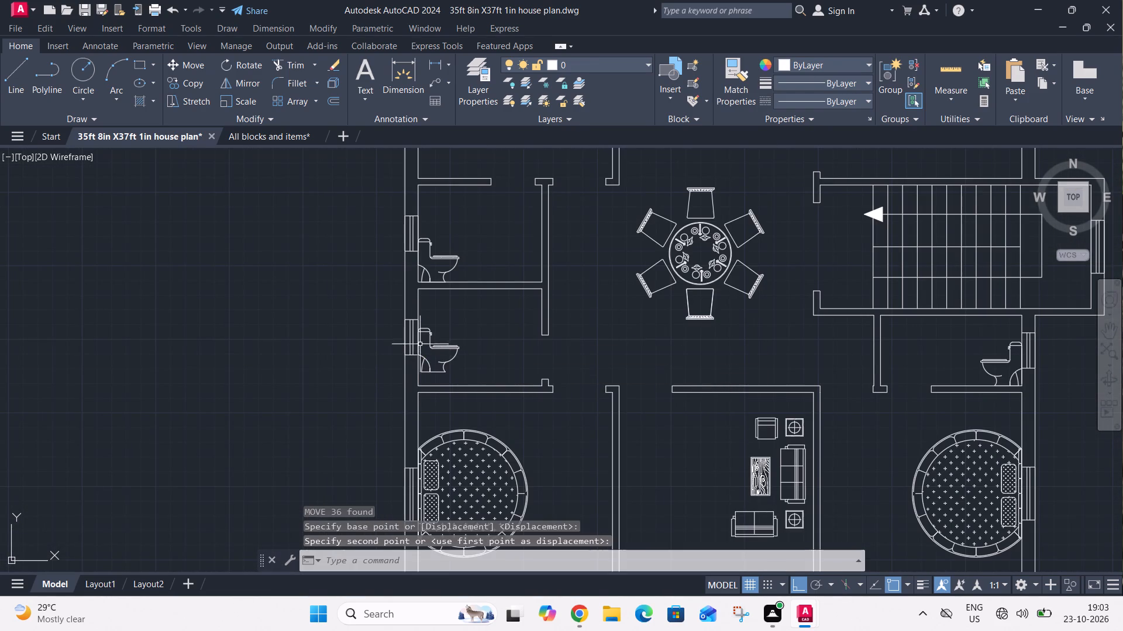
Move the lower left bathroom's toilet straight down along the left wall until its base rests on the bathroom's bottom wall.
{"action": "scroll", "coordinate": [416, 335], "scroll_direction": "up", "scroll_amount": 3}
{"action": "left_click", "coordinate": [405, 308]}
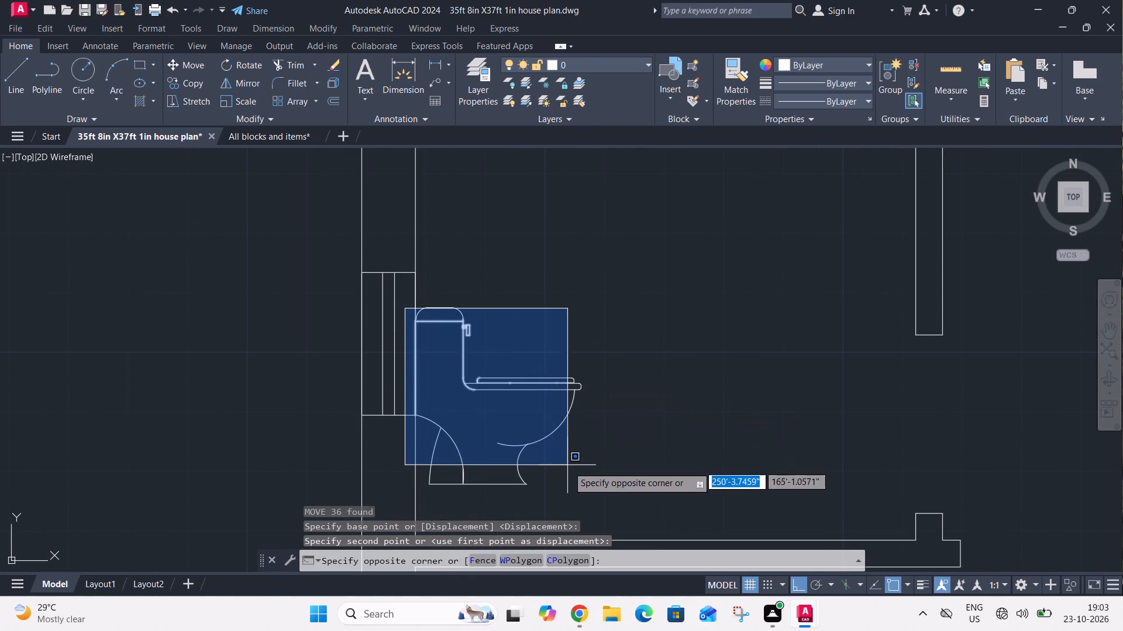
{"action": "left_click", "coordinate": [592, 490]}
{"action": "left_click", "coordinate": [473, 292]}
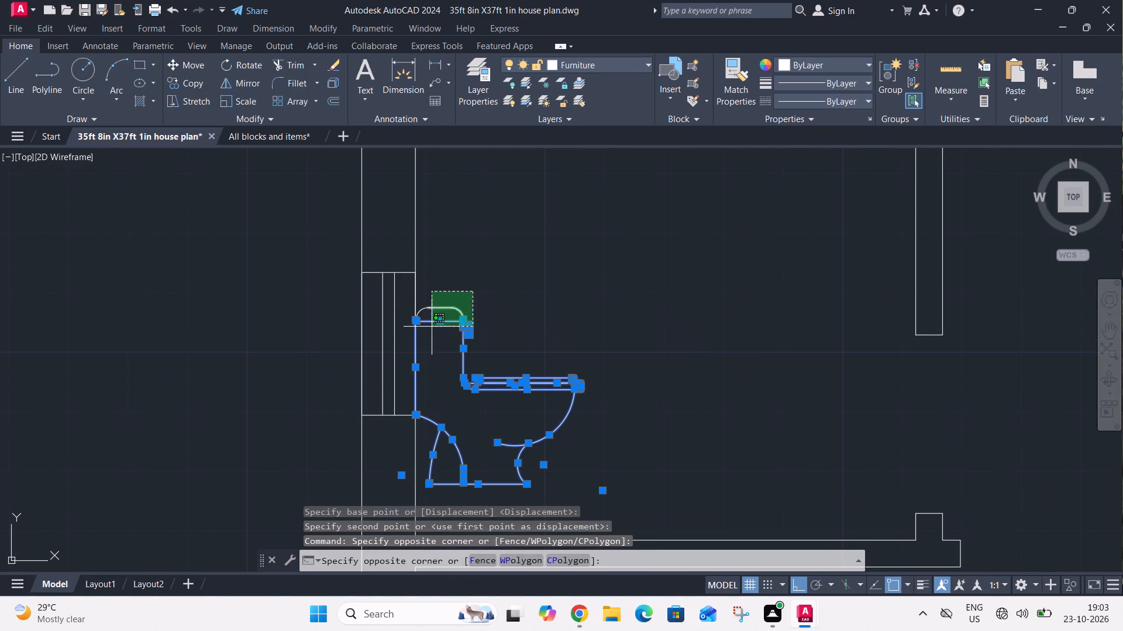
{"action": "left_click", "coordinate": [432, 327]}
{"action": "scroll", "coordinate": [426, 313], "scroll_direction": "up", "scroll_amount": 3}
{"action": "left_click_drag", "start_coordinate": [431, 275], "coordinate": [432, 282]}
{"action": "left_click", "coordinate": [404, 321]}
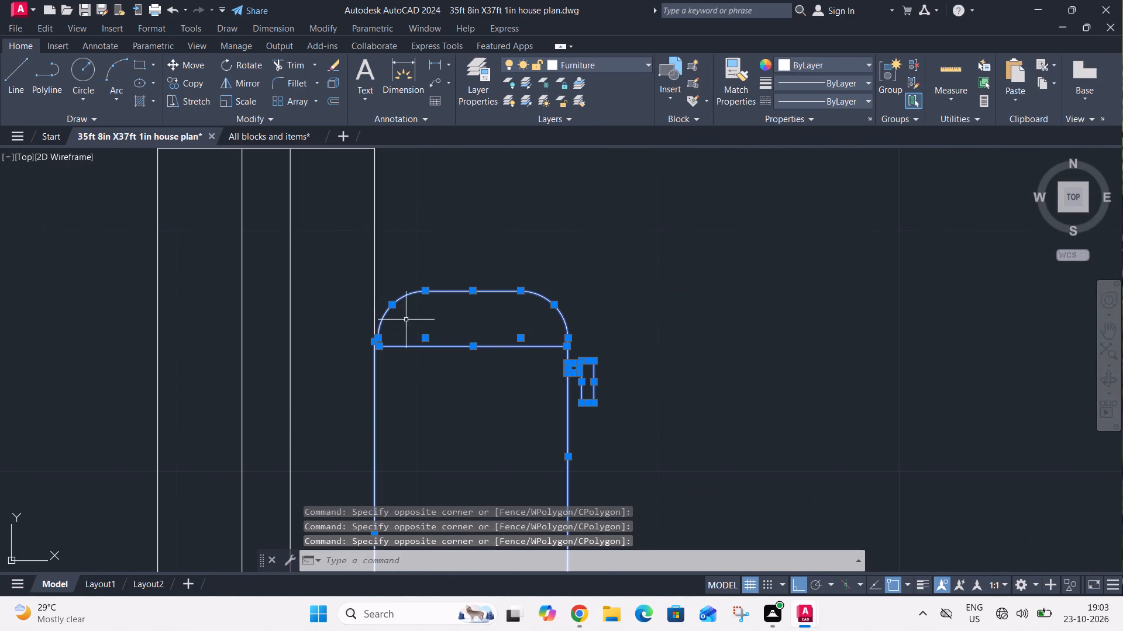
{"action": "scroll", "coordinate": [471, 264], "scroll_direction": "down", "scroll_amount": 4}
{"action": "key", "text": "m"}
{"action": "key", "text": "space"}
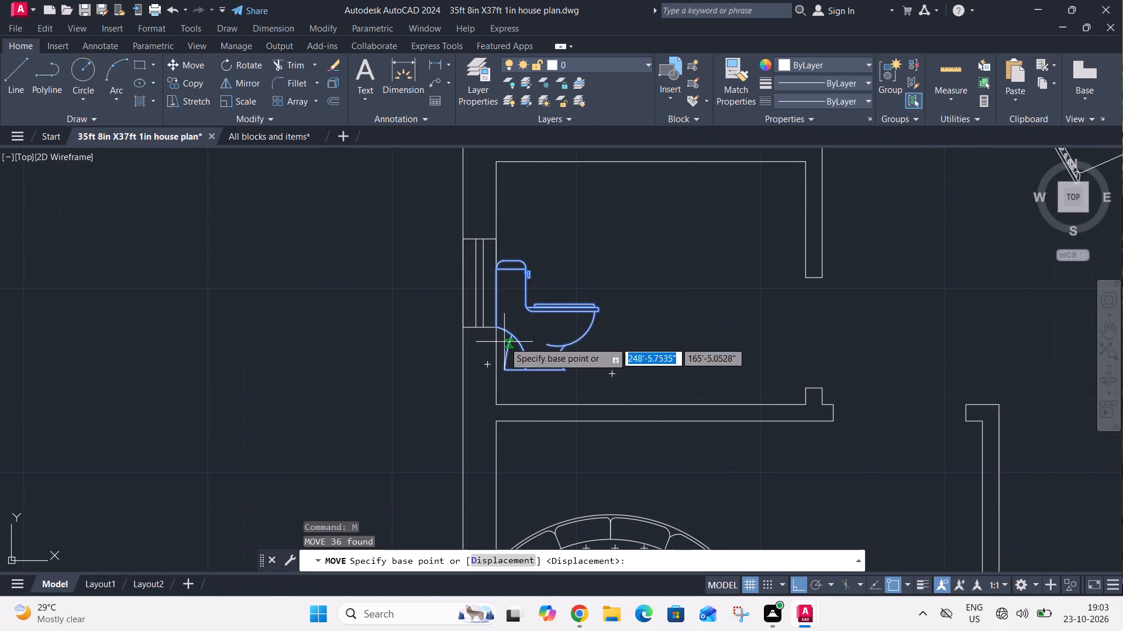
{"action": "left_click_drag", "start_coordinate": [507, 370], "coordinate": [509, 375]}
{"action": "left_click", "coordinate": [509, 403]}
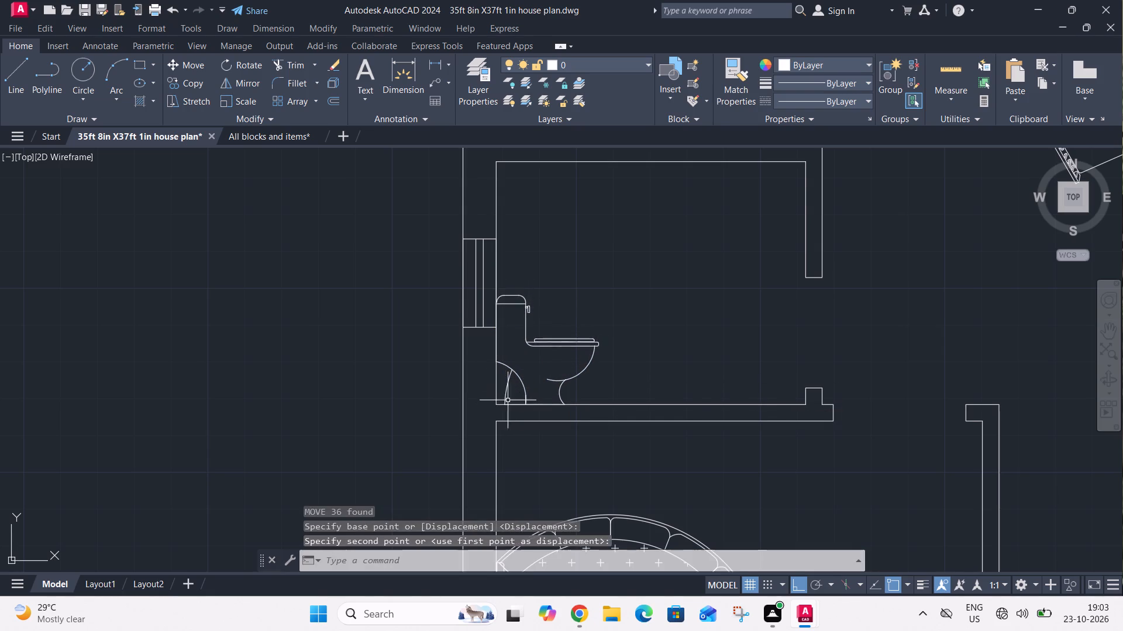
Delete the leftover dining set and toilet symbols lying outside the house plan.
{"action": "scroll", "coordinate": [510, 393], "scroll_direction": "down", "scroll_amount": 5}
{"action": "middle_click_drag", "start_coordinate": [765, 394], "coordinate": [471, 379]}
{"action": "left_click_drag", "start_coordinate": [499, 307], "coordinate": [507, 325]}
{"action": "left_click", "coordinate": [571, 396]}
{"action": "scroll", "coordinate": [699, 291], "scroll_direction": "up", "scroll_amount": 3}
{"action": "left_click", "coordinate": [671, 186]}
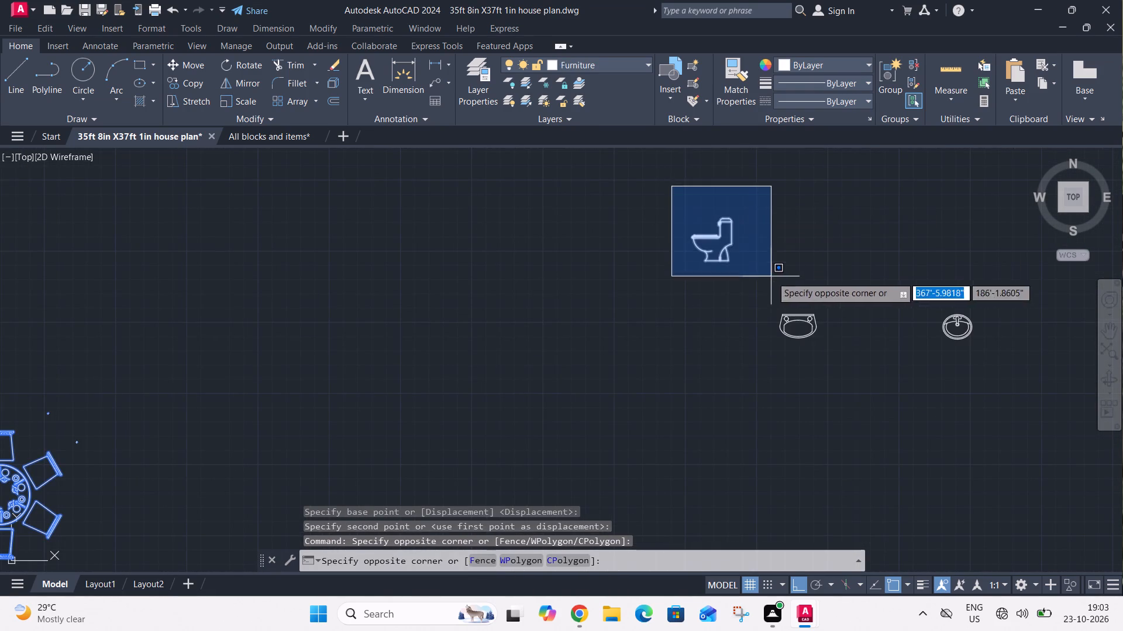
{"action": "left_click", "coordinate": [772, 278]}
{"action": "key", "text": "Delete"}
Copy the oval washbasin from outside the plan into the dining area, its back edge against the kitchen's lower wall near the left end.
{"action": "scroll", "coordinate": [882, 312], "scroll_direction": "down", "scroll_amount": 3}
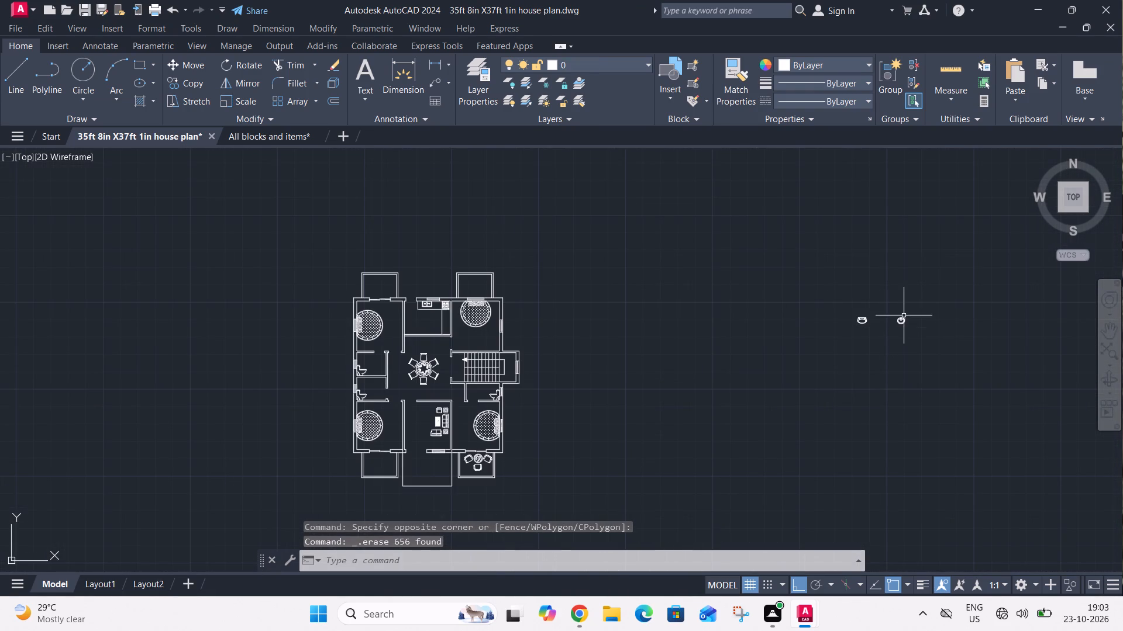
{"action": "scroll", "coordinate": [905, 316], "scroll_direction": "up", "scroll_amount": 3}
{"action": "left_click", "coordinate": [838, 310]}
{"action": "left_click", "coordinate": [948, 387]}
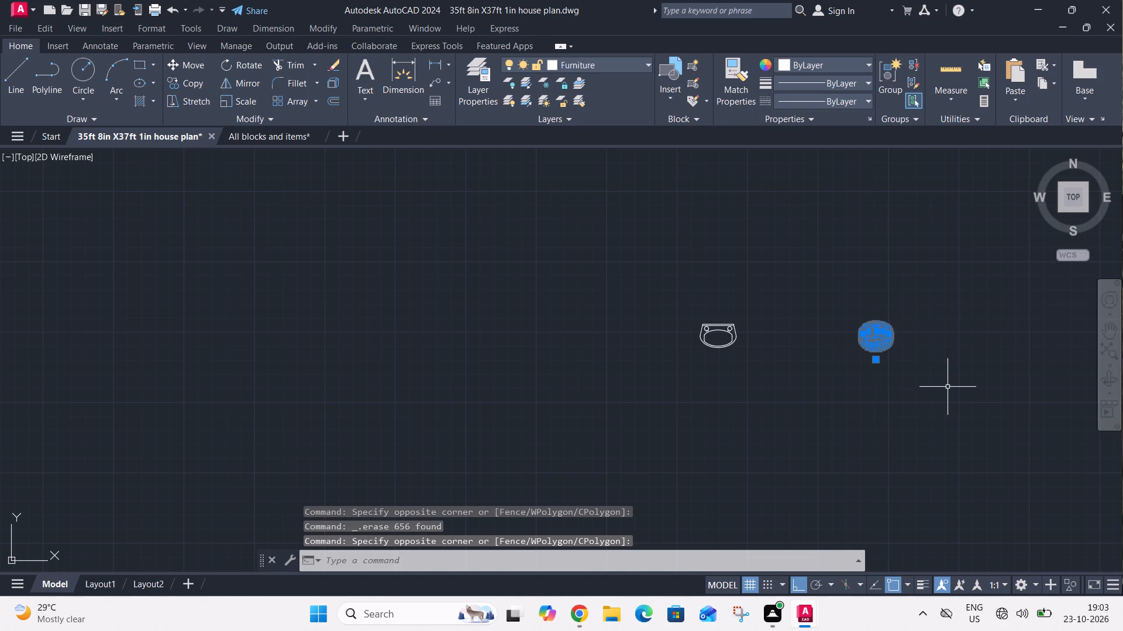
{"action": "key", "text": "c"}
{"action": "key", "text": "o"}
{"action": "key", "text": "space"}
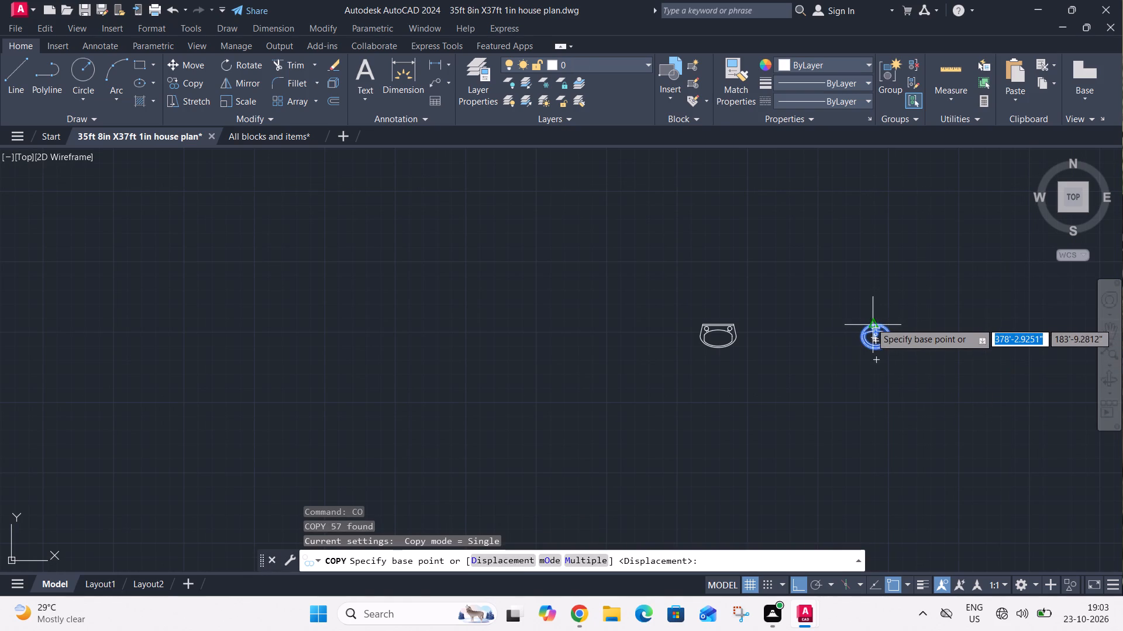
{"action": "scroll", "coordinate": [876, 323], "scroll_direction": "up", "scroll_amount": 3}
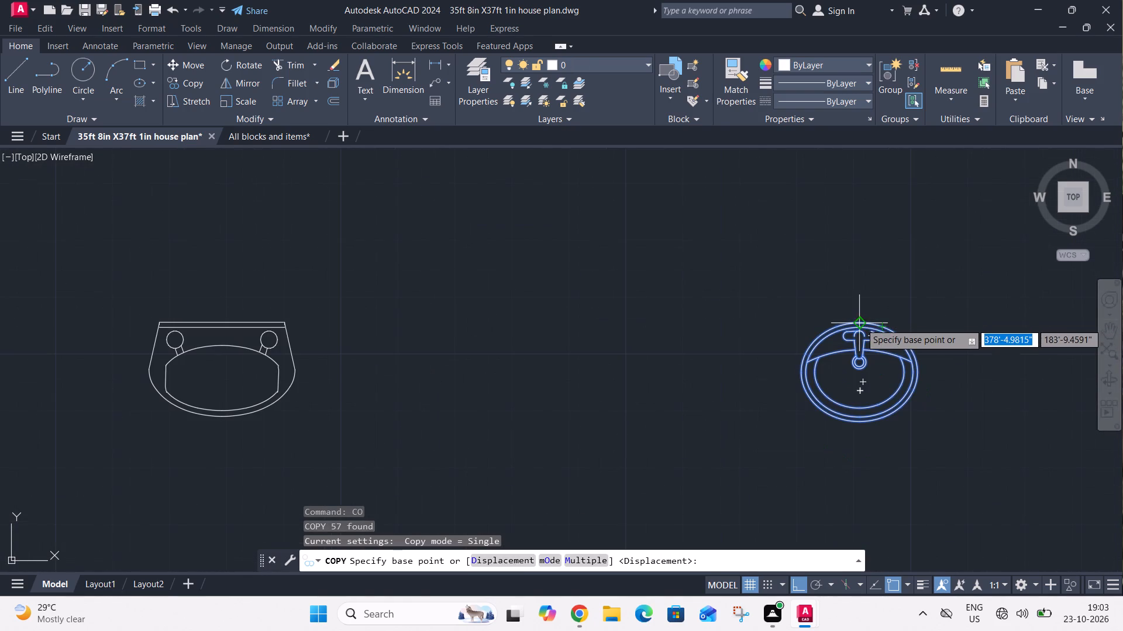
{"action": "left_click", "coordinate": [860, 324]}
{"action": "scroll", "coordinate": [903, 324], "scroll_direction": "down", "scroll_amount": 7}
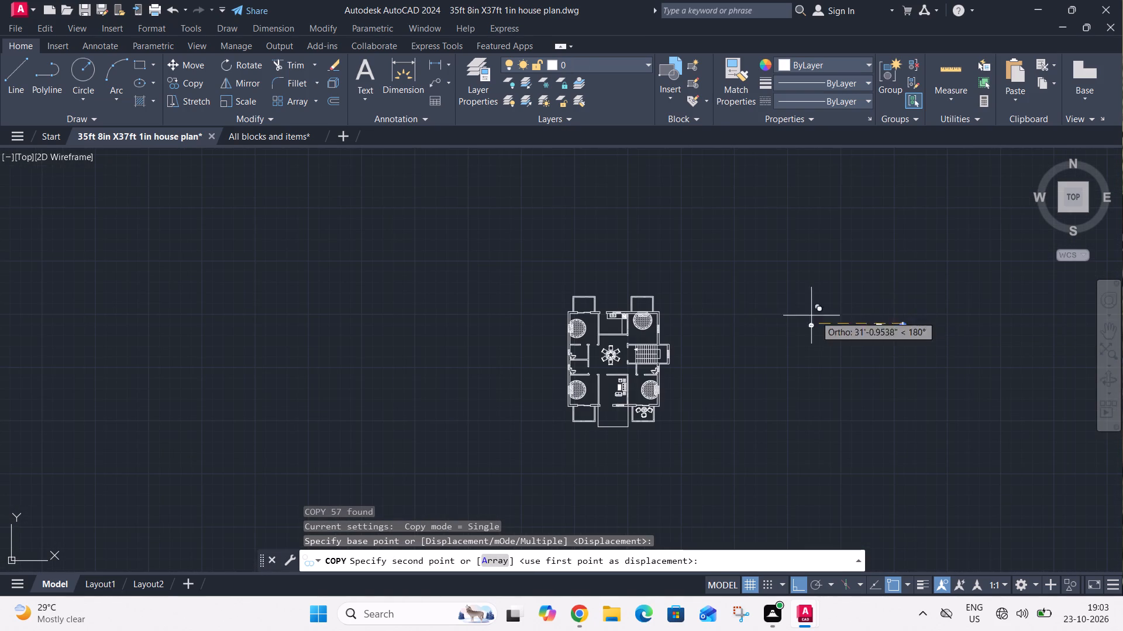
{"action": "scroll", "coordinate": [597, 358], "scroll_direction": "up", "scroll_amount": 4}
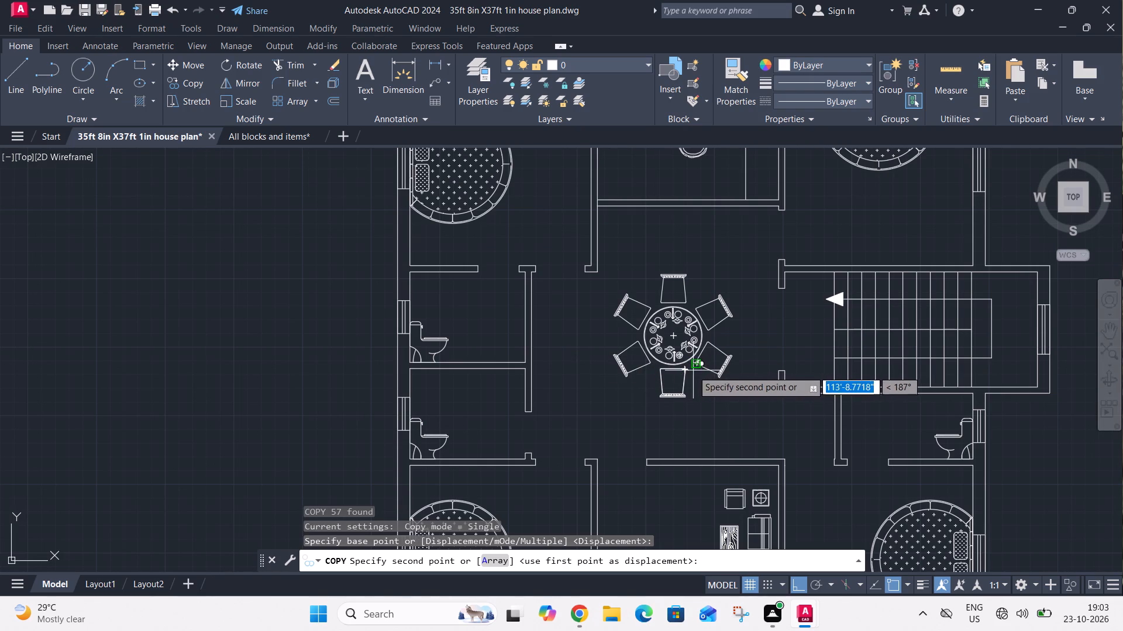
{"action": "middle_click_drag", "start_coordinate": [676, 379], "coordinate": [666, 498]}
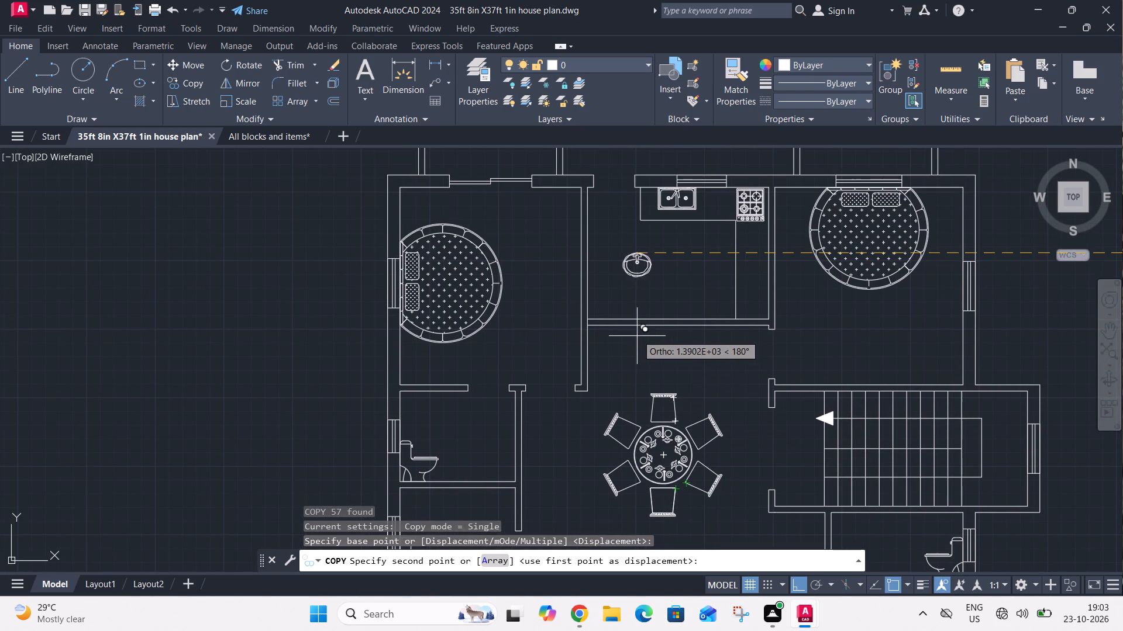
{"action": "key", "text": "F8"}
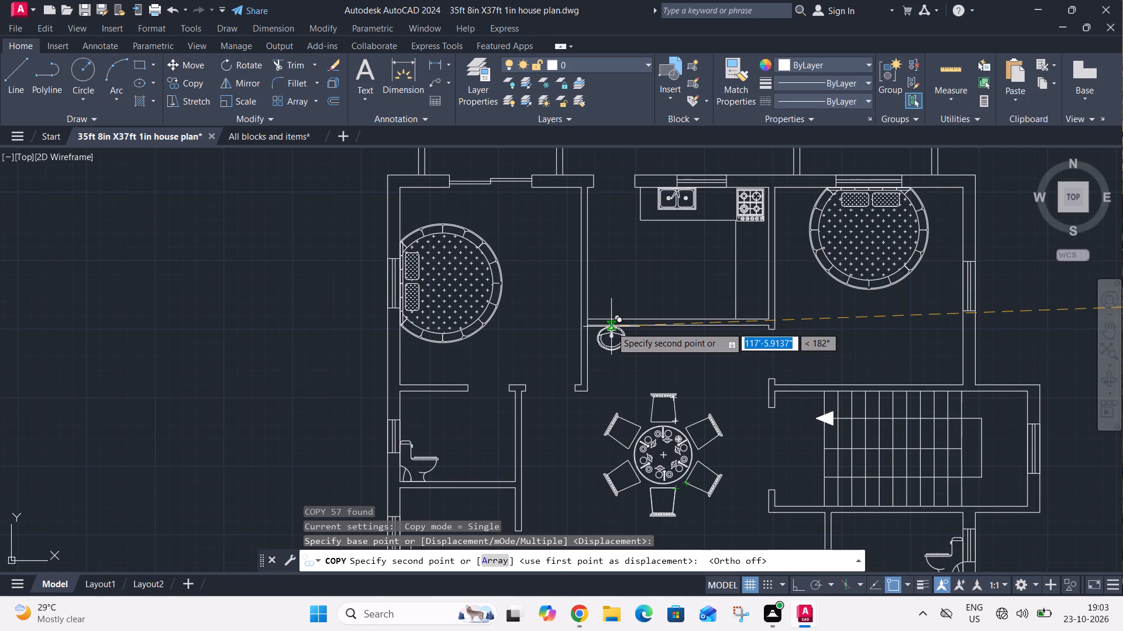
{"action": "left_click", "coordinate": [611, 327]}
Copy the flat-backed washbasin from outside the plan into the lower left bathroom, its back edge centred against the bathroom's top wall.
{"action": "scroll", "coordinate": [647, 328], "scroll_direction": "down", "scroll_amount": 4}
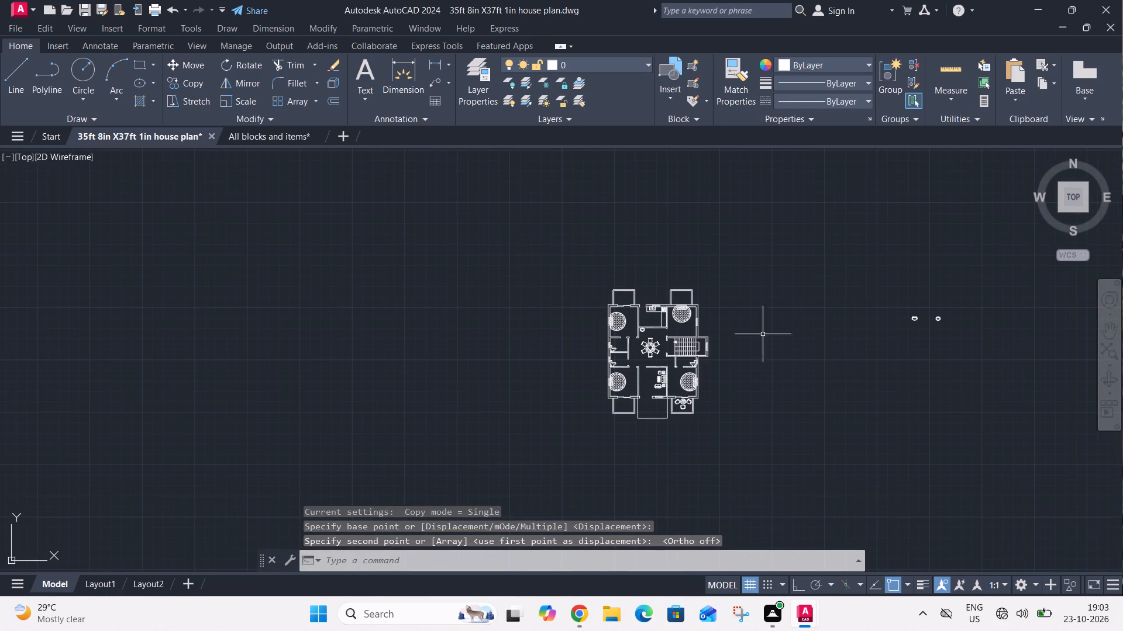
{"action": "middle_click_drag", "start_coordinate": [848, 342], "coordinate": [660, 360]}
{"action": "scroll", "coordinate": [418, 376], "scroll_direction": "up", "scroll_amount": 2}
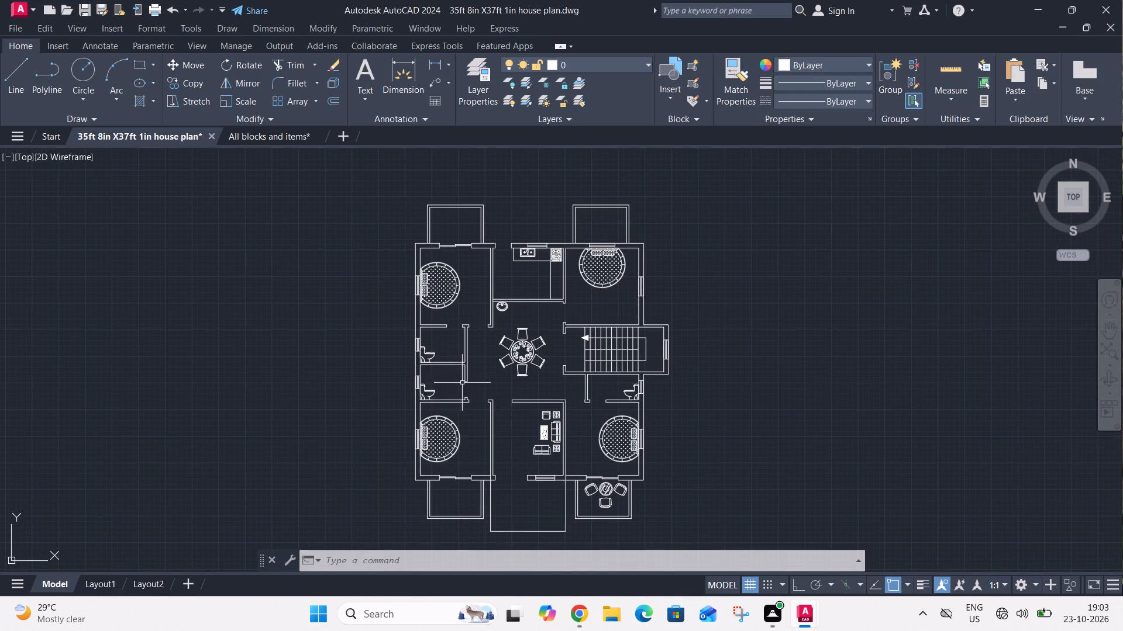
{"action": "scroll", "coordinate": [490, 374], "scroll_direction": "up", "scroll_amount": 1}
{"action": "middle_click_drag", "start_coordinate": [490, 373], "coordinate": [374, 407]}
{"action": "scroll", "coordinate": [376, 400], "scroll_direction": "down", "scroll_amount": 2}
{"action": "scroll", "coordinate": [819, 337], "scroll_direction": "up", "scroll_amount": 2}
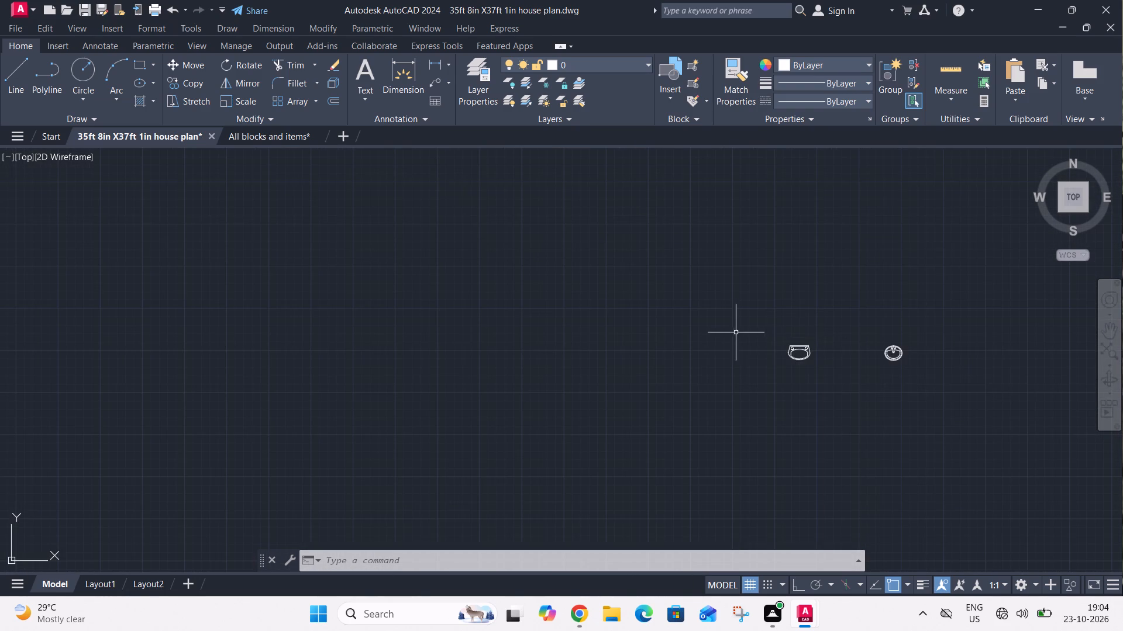
{"action": "left_click", "coordinate": [735, 331]}
{"action": "left_click", "coordinate": [817, 394]}
{"action": "key", "text": "c"}
{"action": "key", "text": "o"}
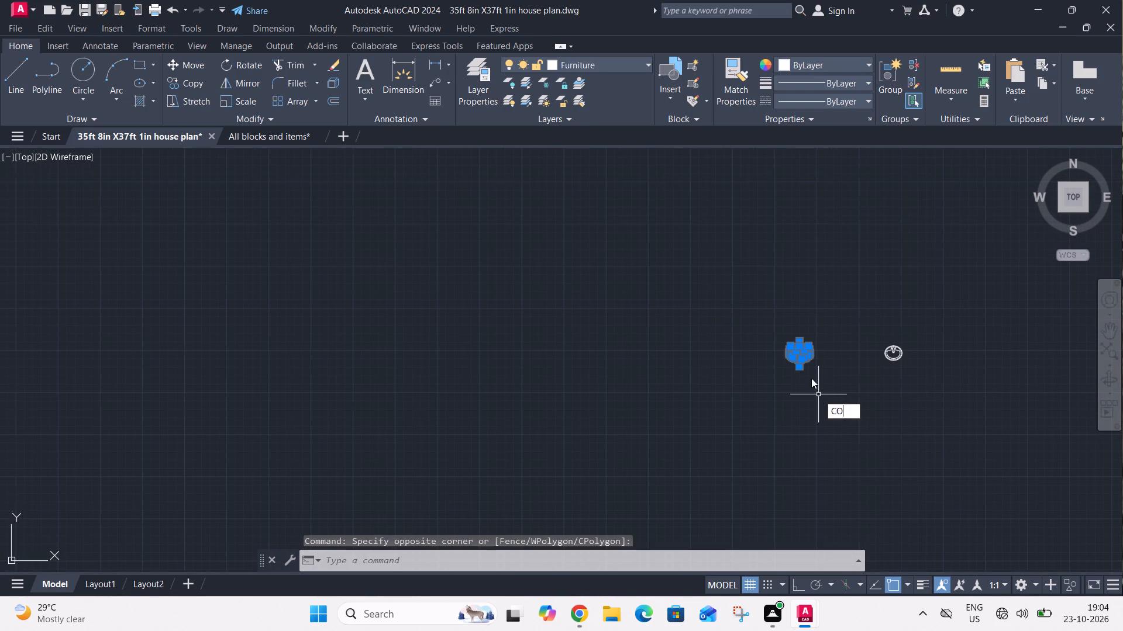
{"action": "key", "text": "space"}
{"action": "scroll", "coordinate": [797, 353], "scroll_direction": "up", "scroll_amount": 4}
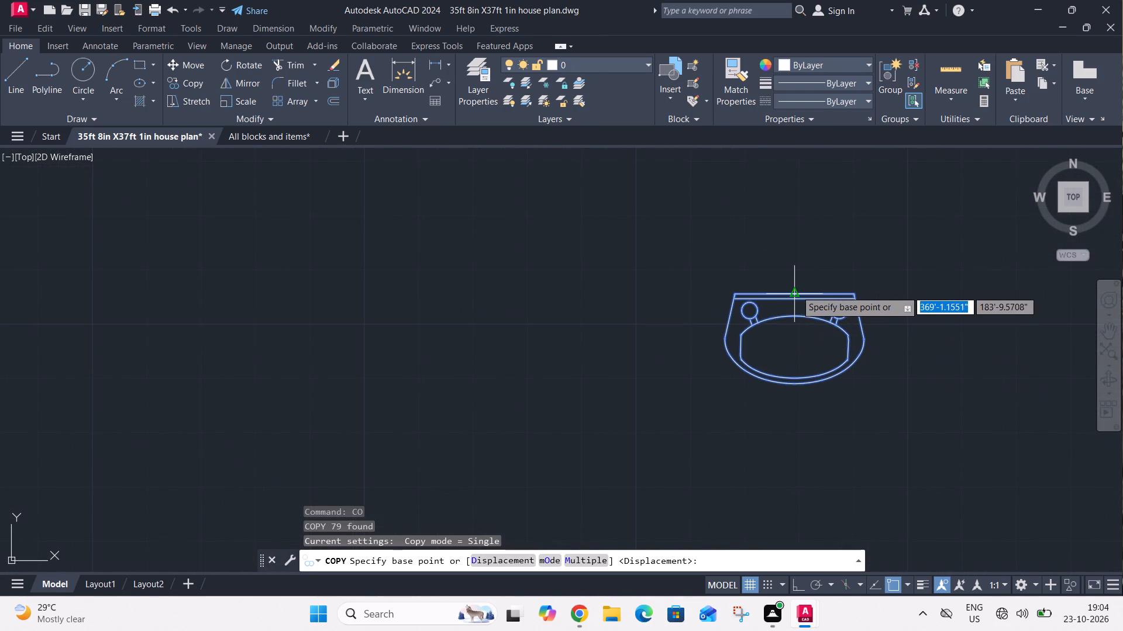
{"action": "left_click", "coordinate": [795, 290]}
{"action": "scroll", "coordinate": [826, 290], "scroll_direction": "down", "scroll_amount": 6}
{"action": "middle_click_drag", "start_coordinate": [443, 374], "coordinate": [720, 417]}
{"action": "scroll", "coordinate": [676, 402], "scroll_direction": "up", "scroll_amount": 4}
{"action": "left_click", "coordinate": [658, 421]}
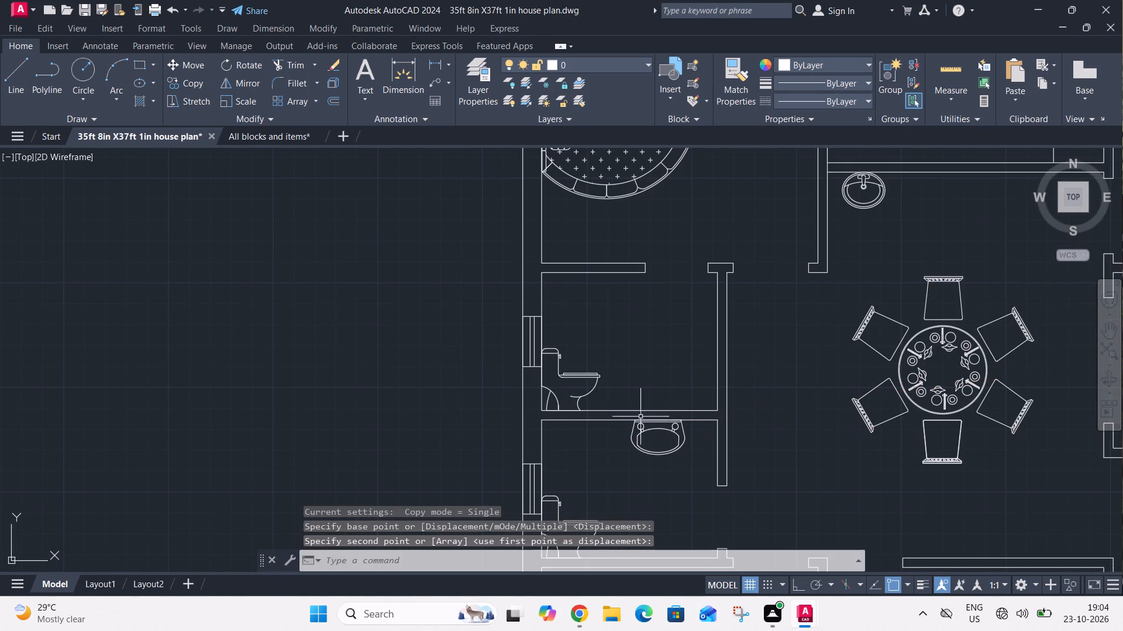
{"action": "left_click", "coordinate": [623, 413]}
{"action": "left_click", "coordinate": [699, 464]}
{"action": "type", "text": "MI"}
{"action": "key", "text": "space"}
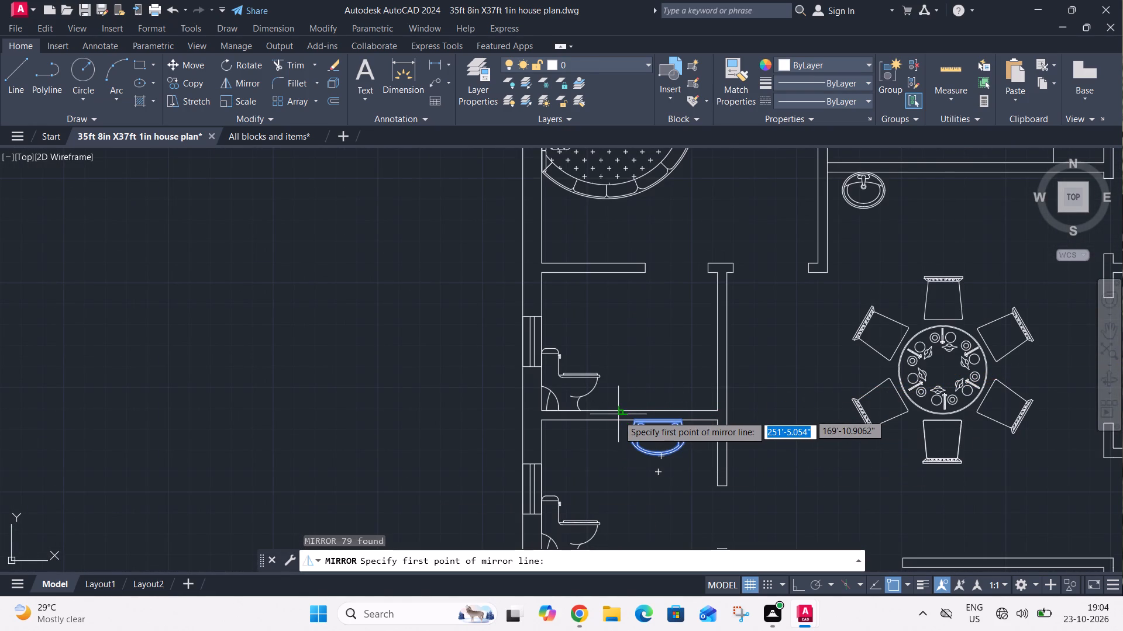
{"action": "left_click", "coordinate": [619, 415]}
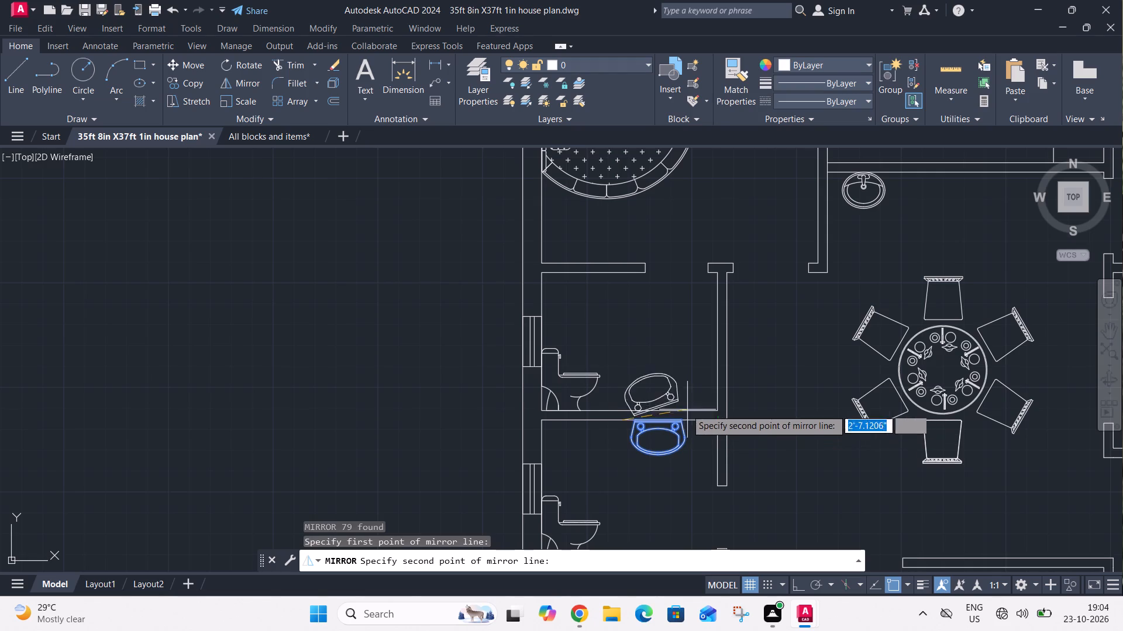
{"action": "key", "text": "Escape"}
Mirror the lower left bathroom's washbasin into the upper left bathroom across a horizontal line on the shared wall's upper face, keeping the original.
{"action": "left_click", "coordinate": [624, 415]}
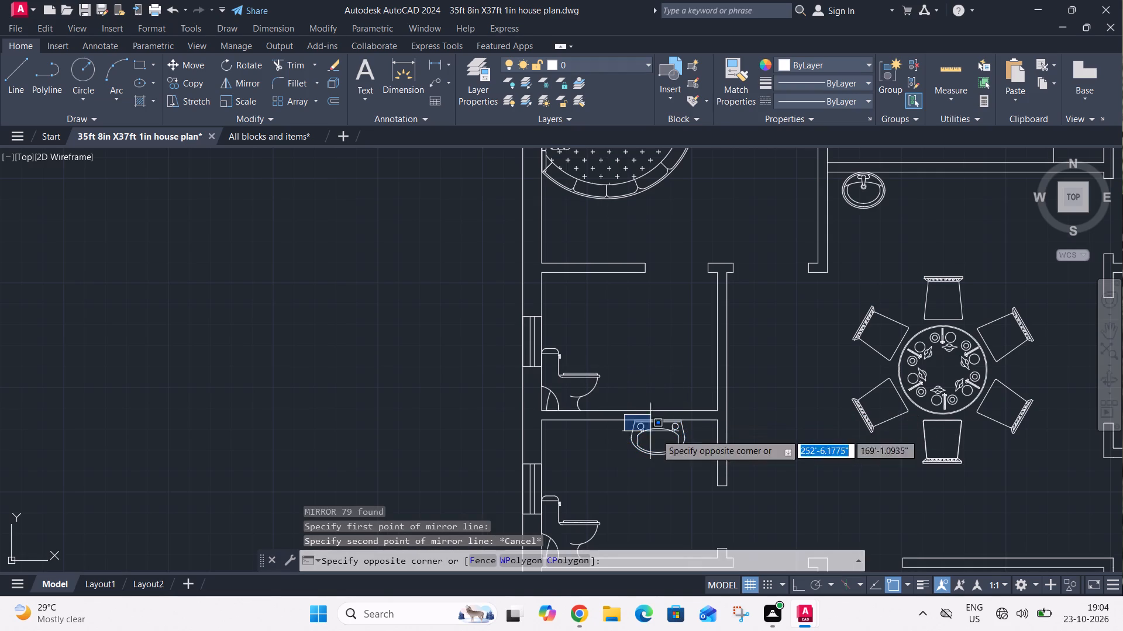
{"action": "left_click", "coordinate": [697, 463]}
{"action": "key", "text": "m"}
{"action": "key", "text": "i"}
{"action": "key", "text": "space"}
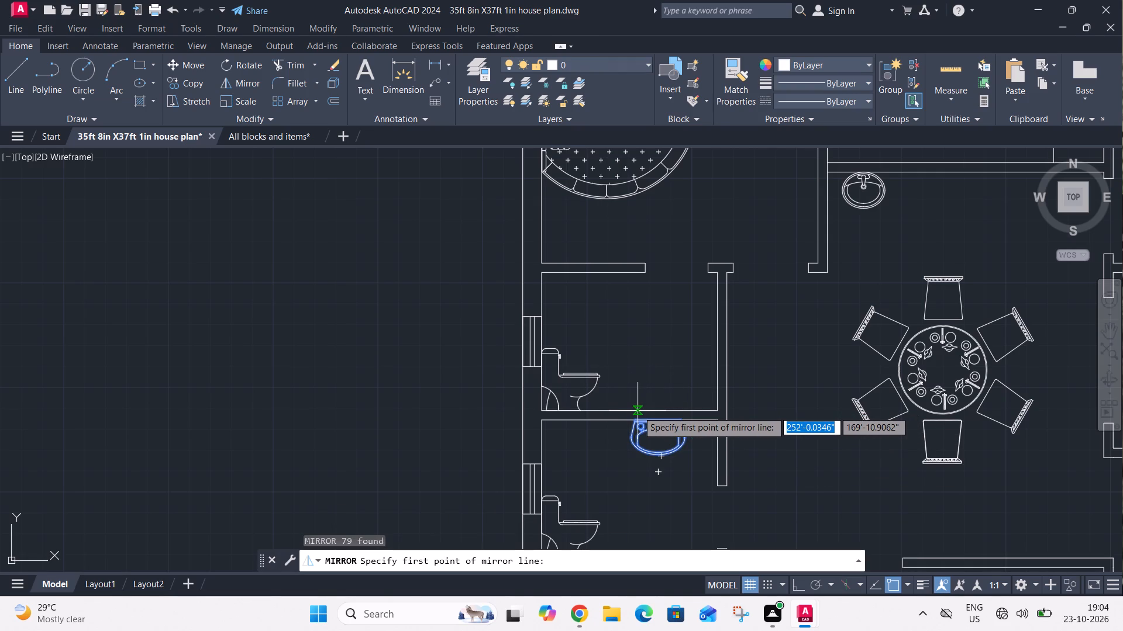
{"action": "left_click", "coordinate": [638, 411]}
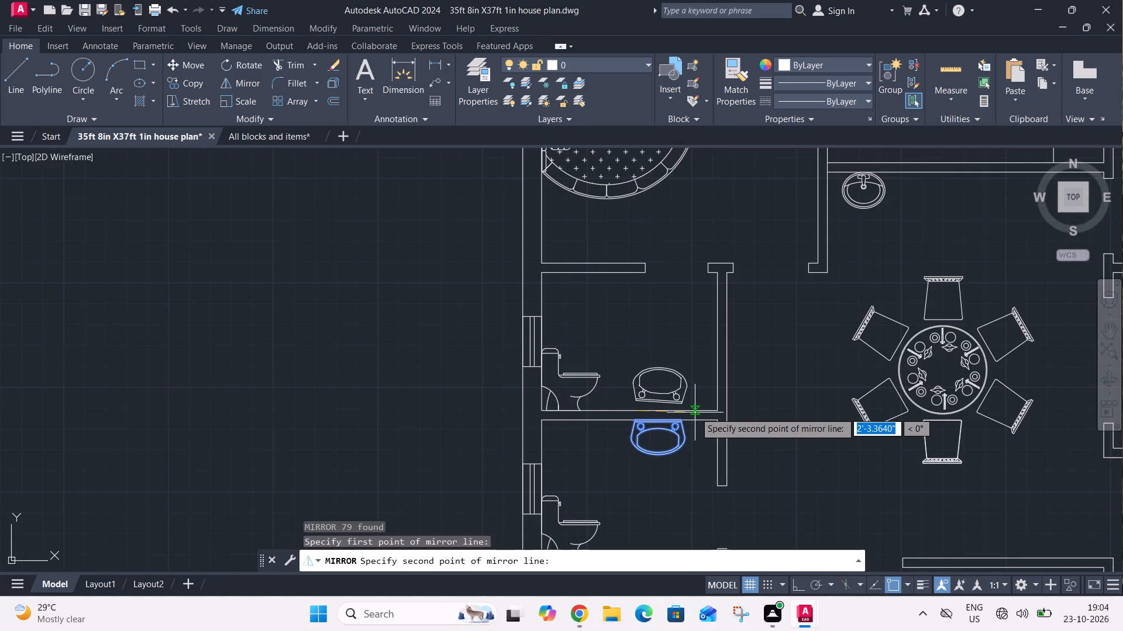
{"action": "key", "text": "F8"}
{"action": "left_click", "coordinate": [697, 412]}
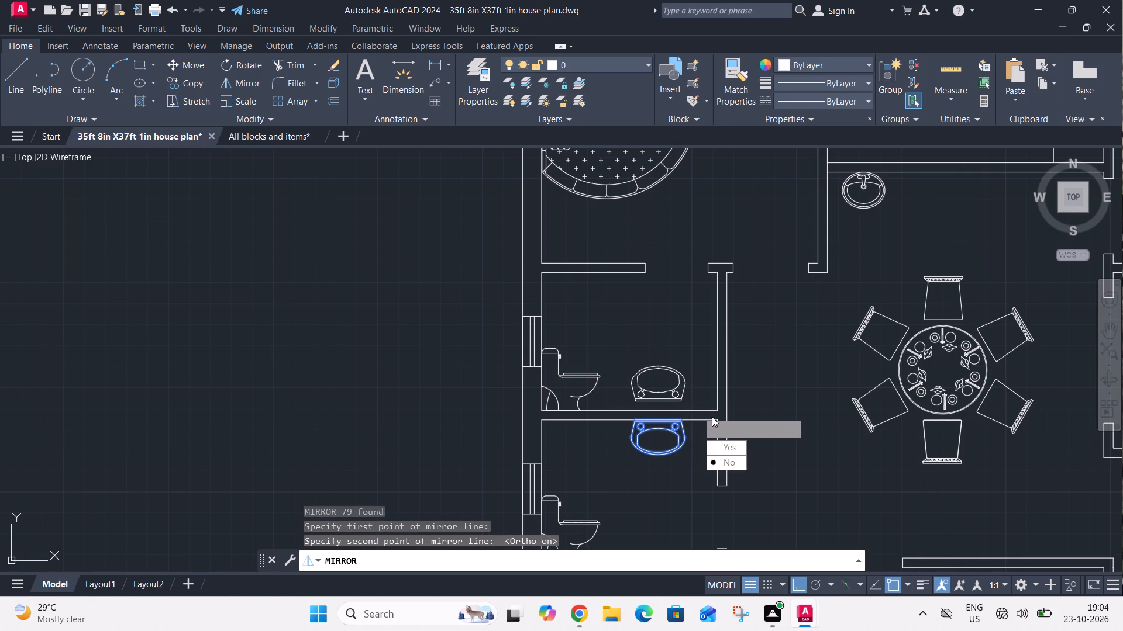
{"action": "left_click_drag", "start_coordinate": [718, 462], "coordinate": [697, 411]}
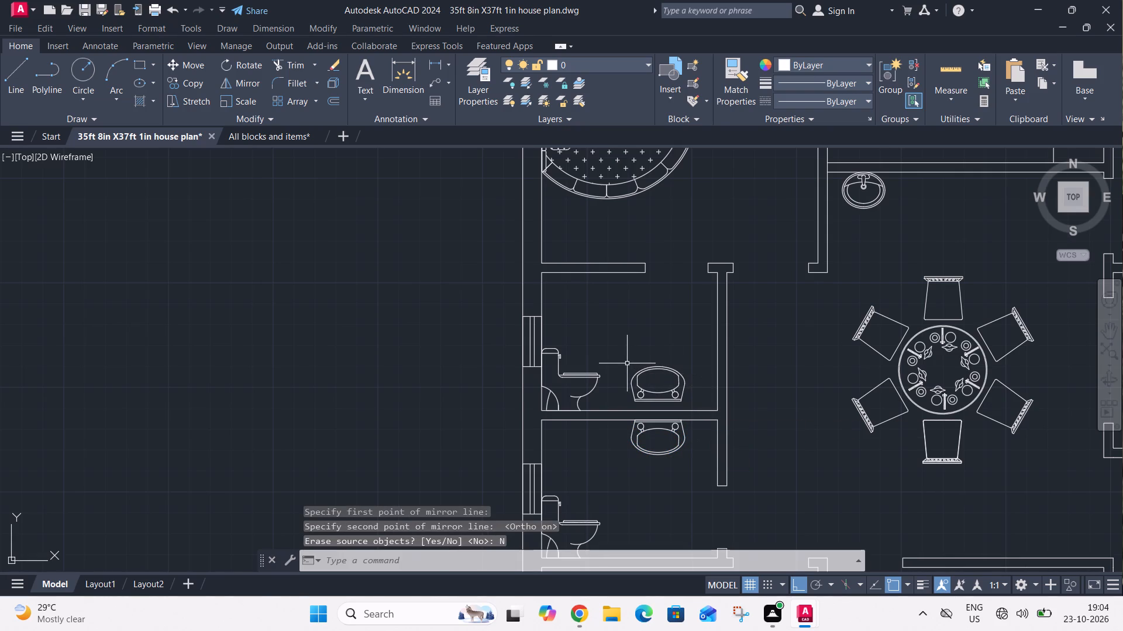
Move the mirrored washbasin straight down so its back edge rests on the upper left bathroom's bottom wall.
{"action": "left_click", "coordinate": [626, 362]}
{"action": "left_click", "coordinate": [718, 414]}
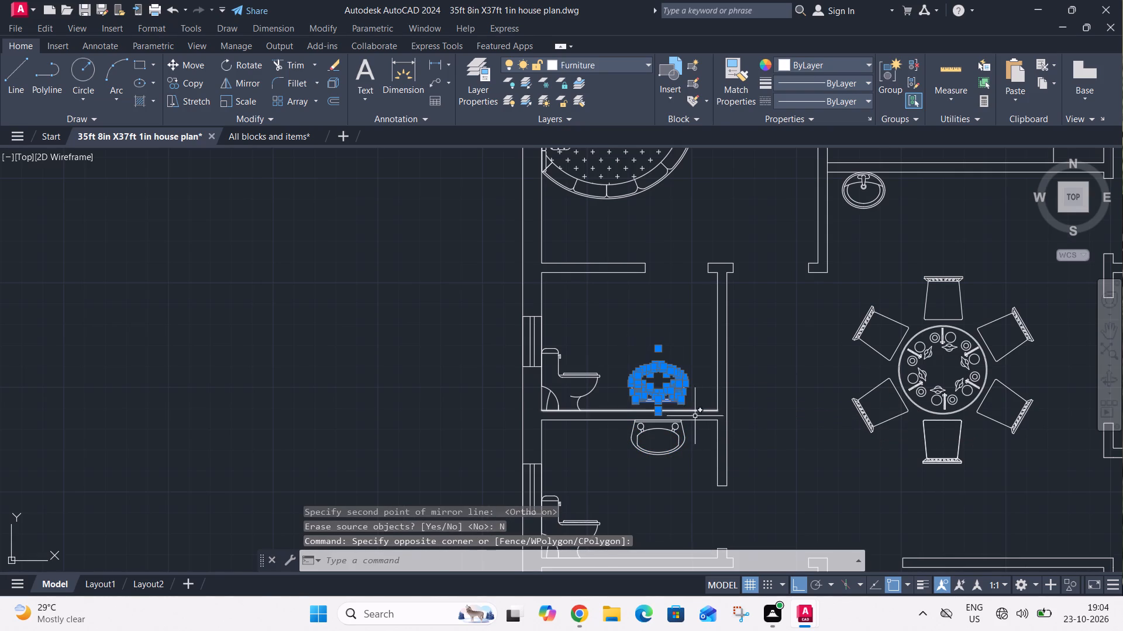
{"action": "scroll", "coordinate": [667, 406], "scroll_direction": "up", "scroll_amount": 4}
{"action": "key", "text": "m"}
{"action": "key", "text": "space"}
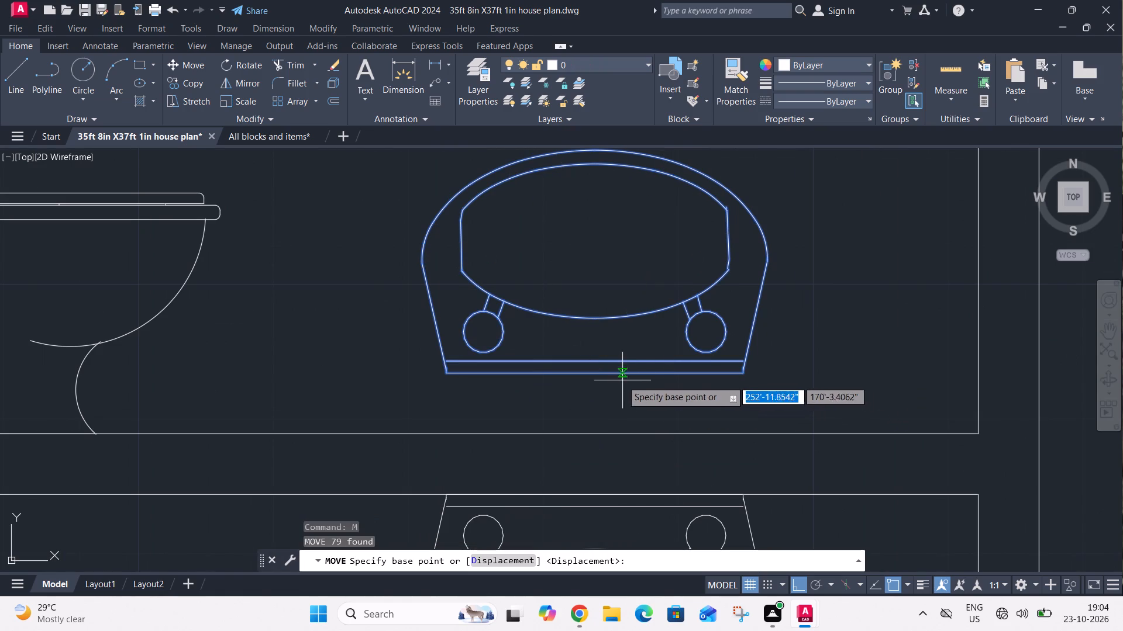
{"action": "left_click", "coordinate": [597, 374]}
{"action": "left_click", "coordinate": [602, 432]}
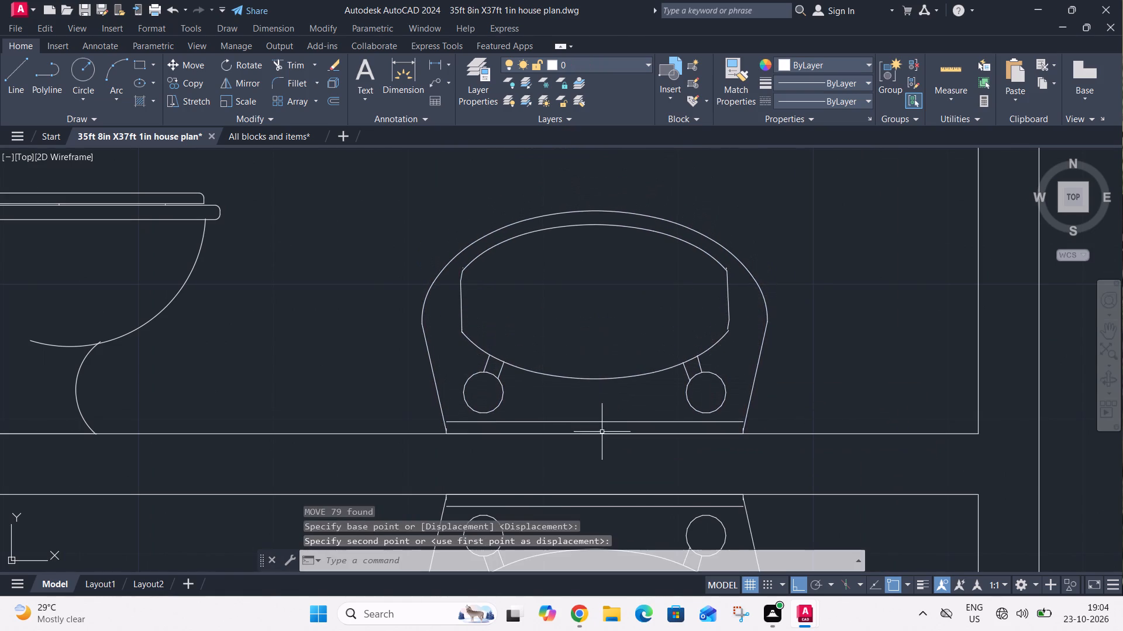
Delete the two leftover washbasin symbols lying outside the house plan.
{"action": "scroll", "coordinate": [680, 380], "scroll_direction": "down", "scroll_amount": 7}
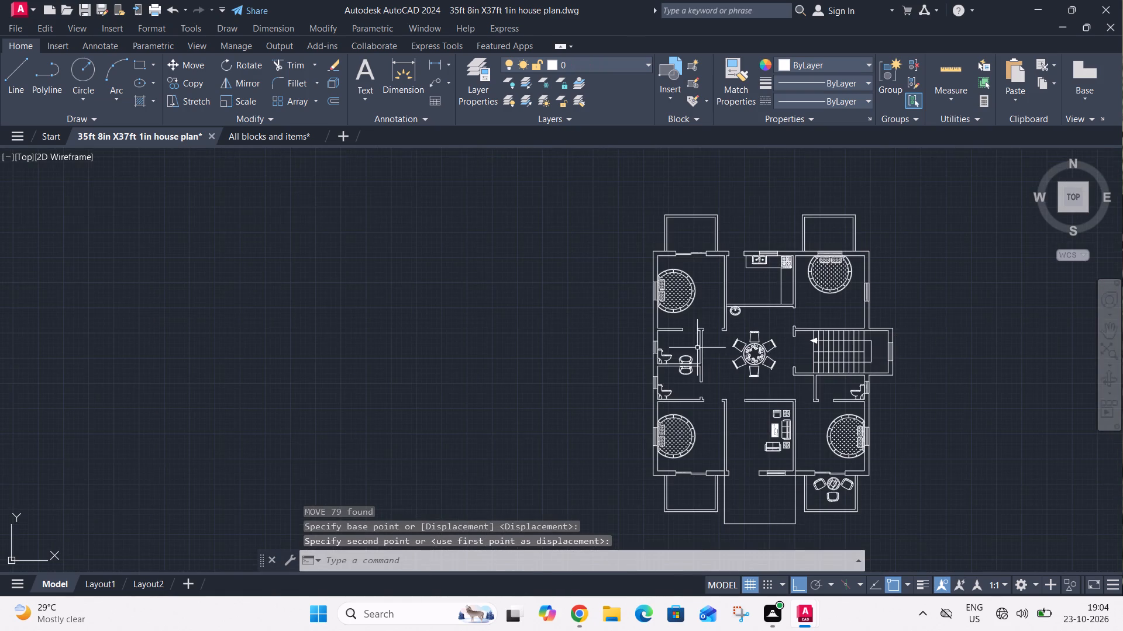
{"action": "middle_click_drag", "start_coordinate": [762, 391], "coordinate": [489, 369]}
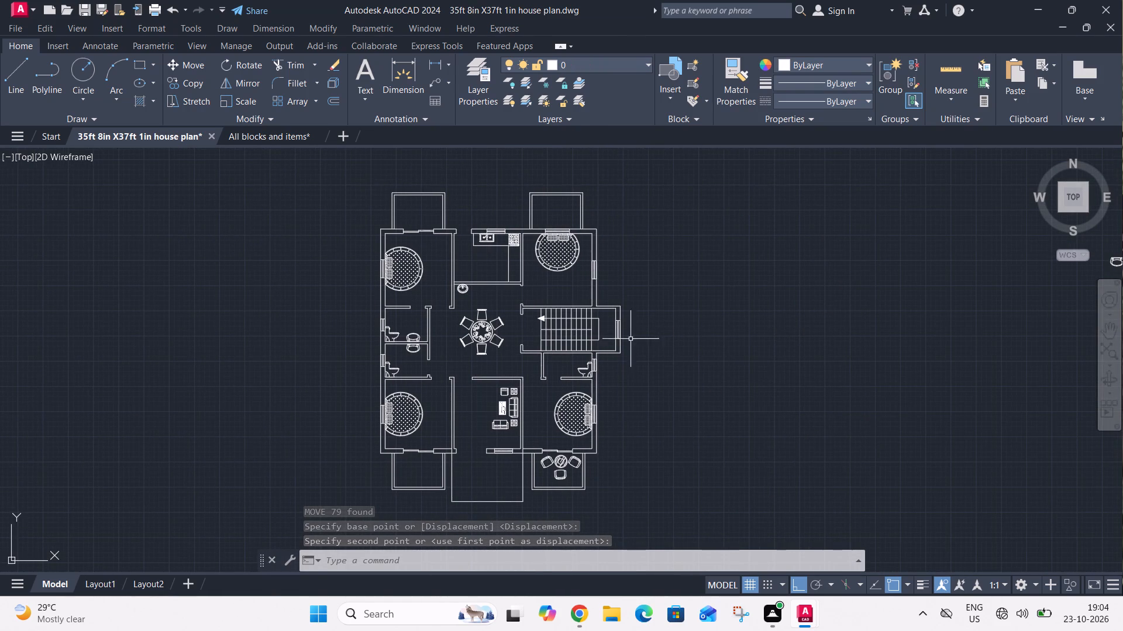
{"action": "middle_click_drag", "start_coordinate": [793, 363], "coordinate": [528, 391]}
{"action": "scroll", "coordinate": [561, 369], "scroll_direction": "down", "scroll_amount": 2}
{"action": "scroll", "coordinate": [698, 334], "scroll_direction": "up", "scroll_amount": 3}
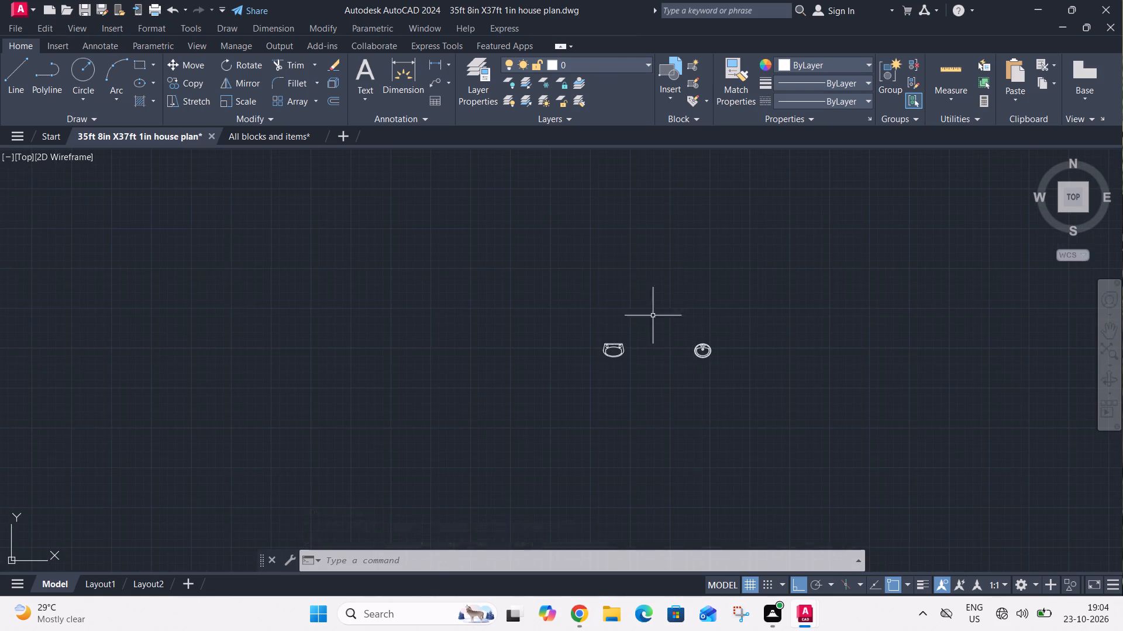
{"action": "left_click_drag", "start_coordinate": [570, 287], "coordinate": [570, 294]}
{"action": "left_click", "coordinate": [742, 410]}
{"action": "key", "text": "Delete"}
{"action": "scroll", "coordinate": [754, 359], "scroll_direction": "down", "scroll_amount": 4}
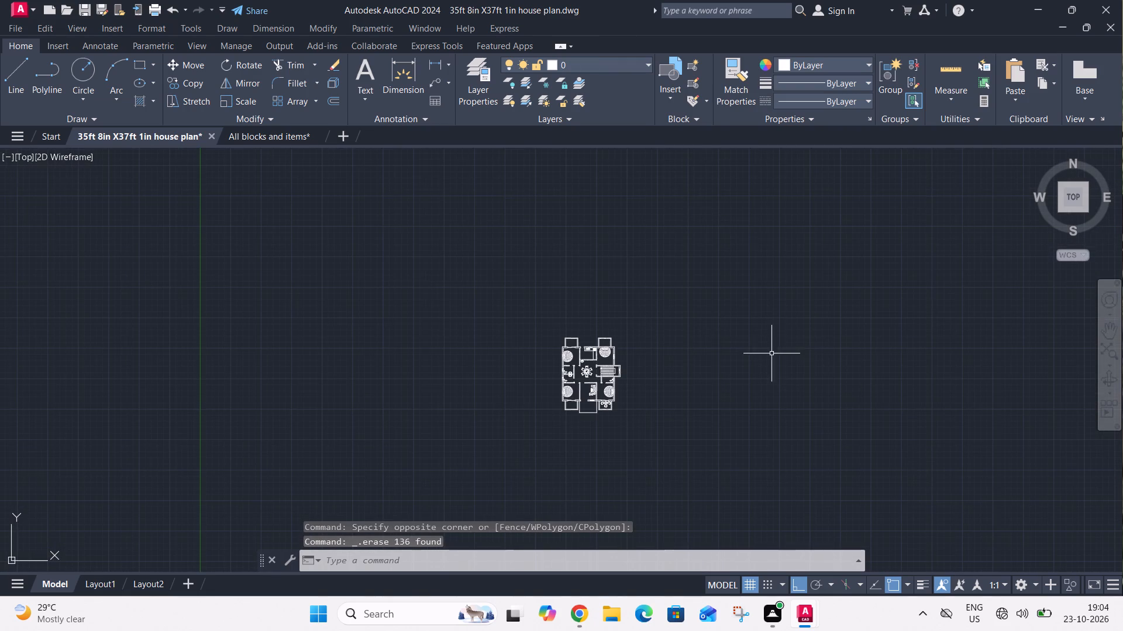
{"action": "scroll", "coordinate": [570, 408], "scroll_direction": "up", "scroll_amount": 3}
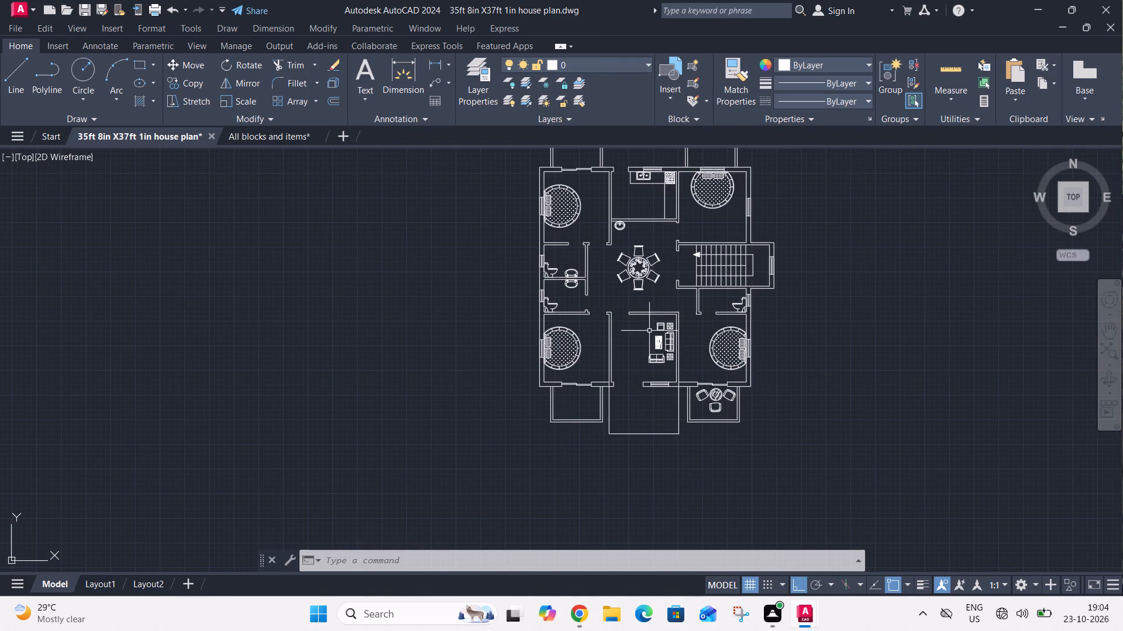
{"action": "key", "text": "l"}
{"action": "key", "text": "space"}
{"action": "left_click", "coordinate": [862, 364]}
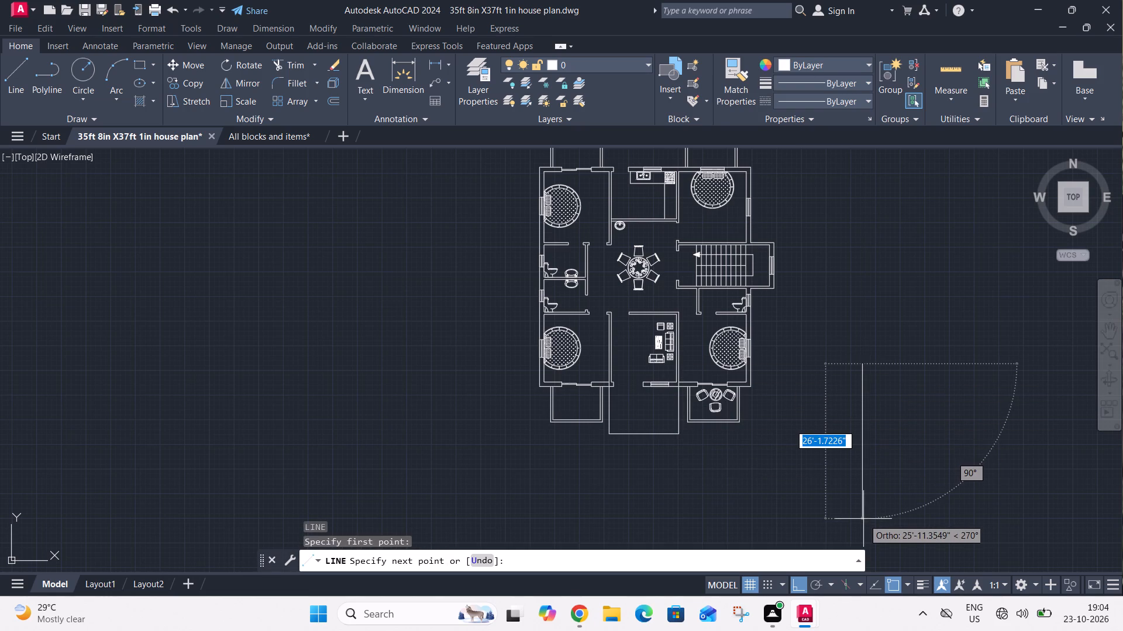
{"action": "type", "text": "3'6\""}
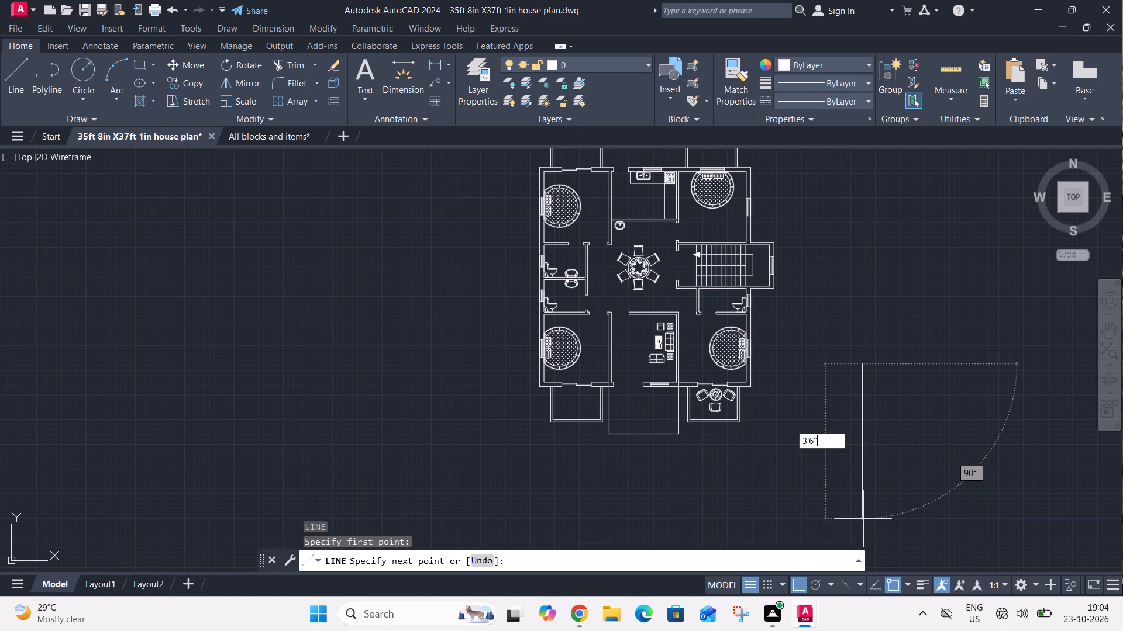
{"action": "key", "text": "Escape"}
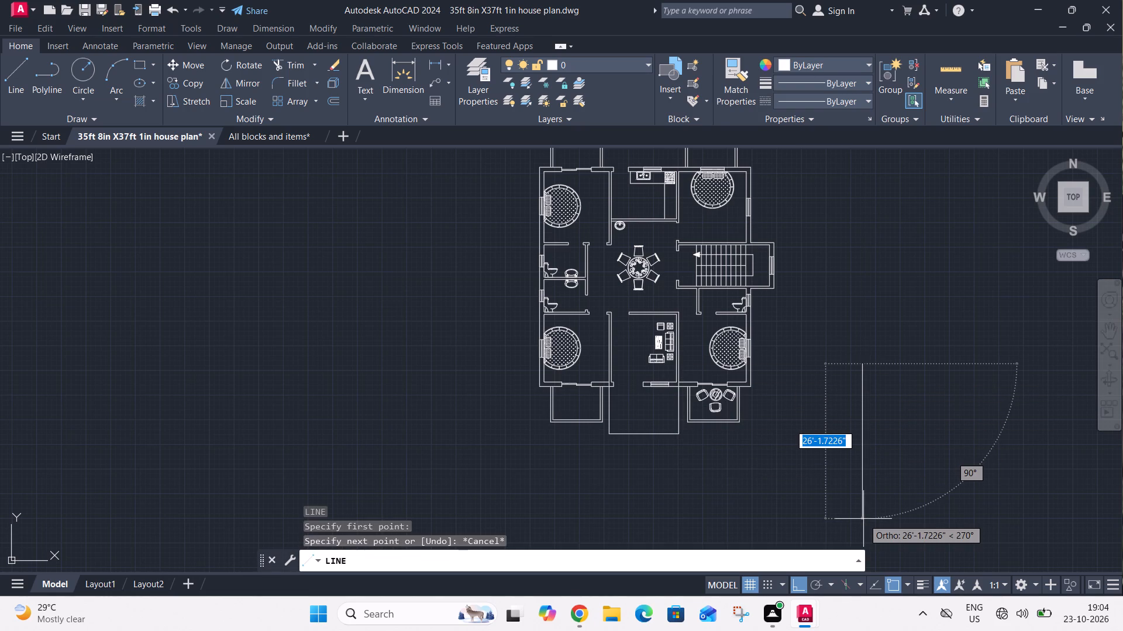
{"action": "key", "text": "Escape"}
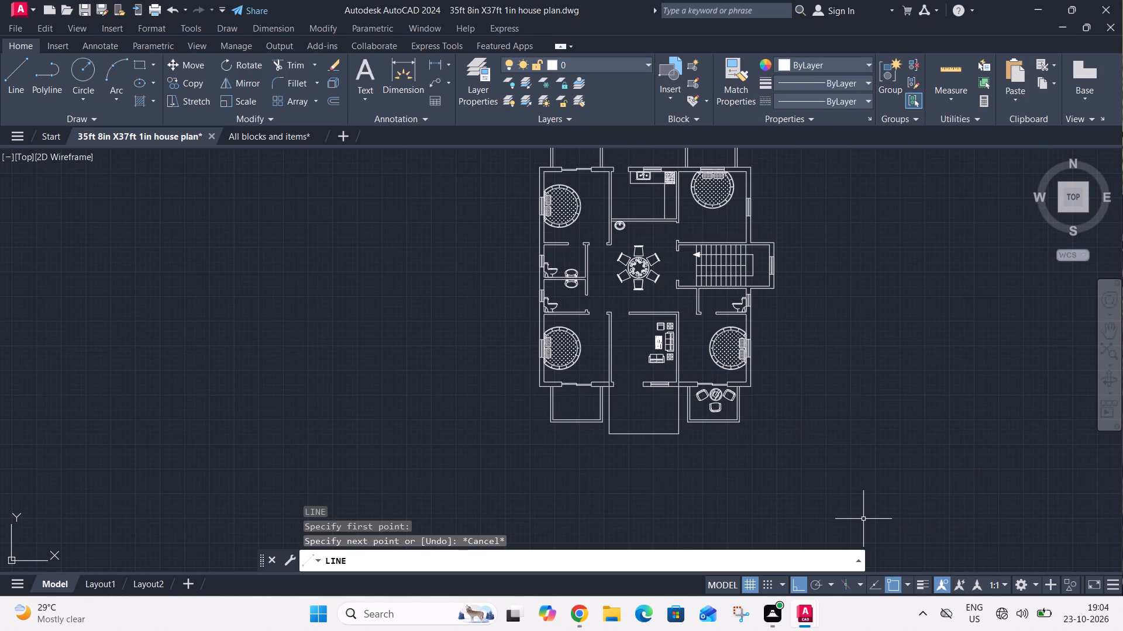
Draw an L-shape outside the plan's east side: a 3' line straight down followed by a 3' line to the right.
{"action": "type", "text": "L"}
{"action": "key", "text": "space"}
{"action": "left_click_drag", "start_coordinate": [874, 337], "coordinate": [874, 353]}
{"action": "type", "text": "3'"}
{"action": "key", "text": "Return"}
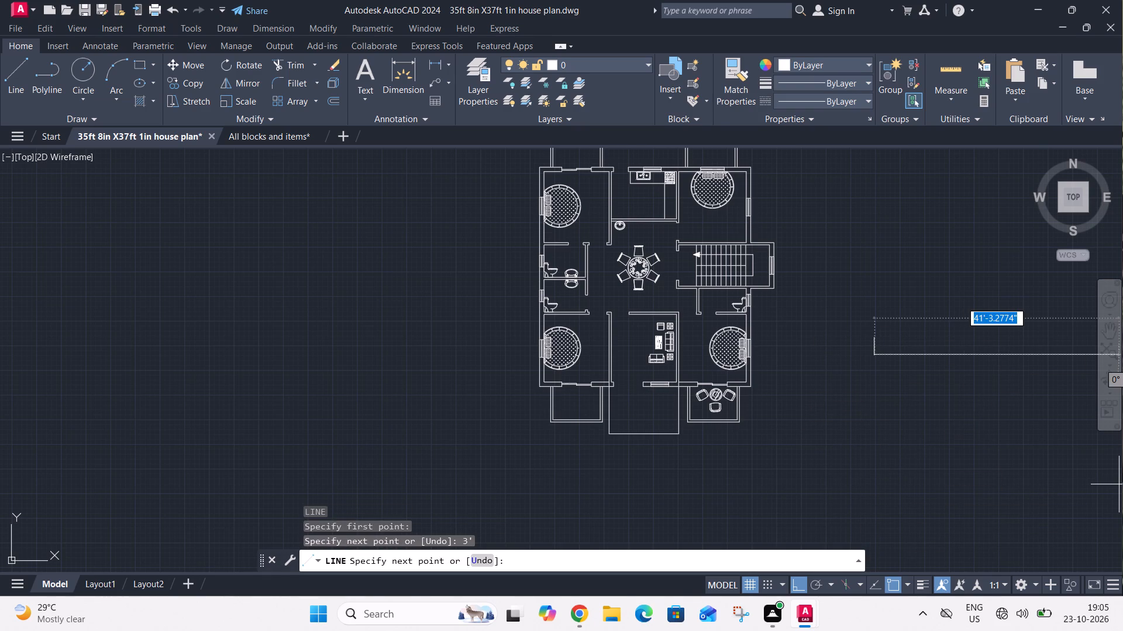
{"action": "type", "text": "3;"}
{"action": "key", "text": "BackSpace"}
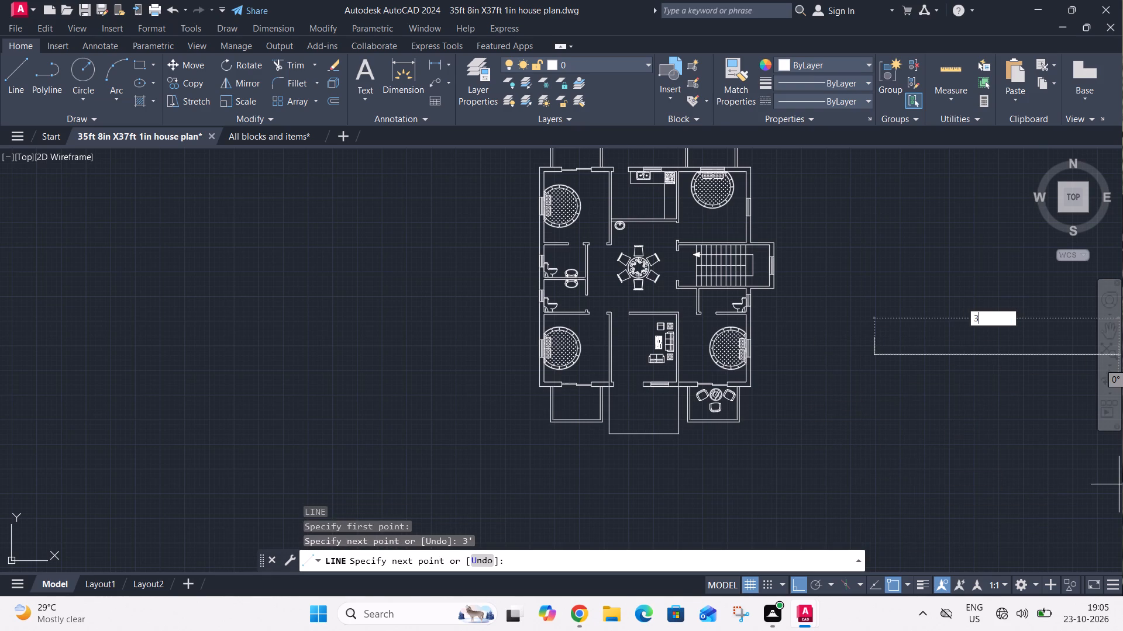
{"action": "key", "text": "apostrophe"}
{"action": "key", "text": "Return"}
{"action": "key", "text": "Escape"}
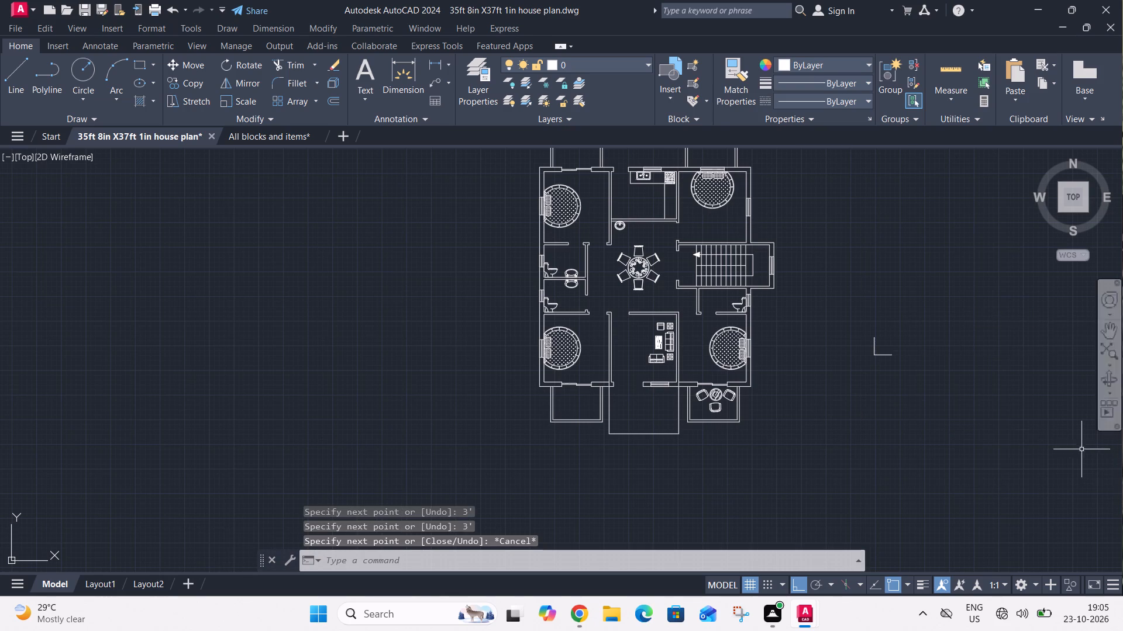
Offset the L-shape's vertical line 2" inward to form the door leaf's thickness.
{"action": "scroll", "coordinate": [896, 348], "scroll_direction": "up", "scroll_amount": 4}
{"action": "key", "text": "p"}
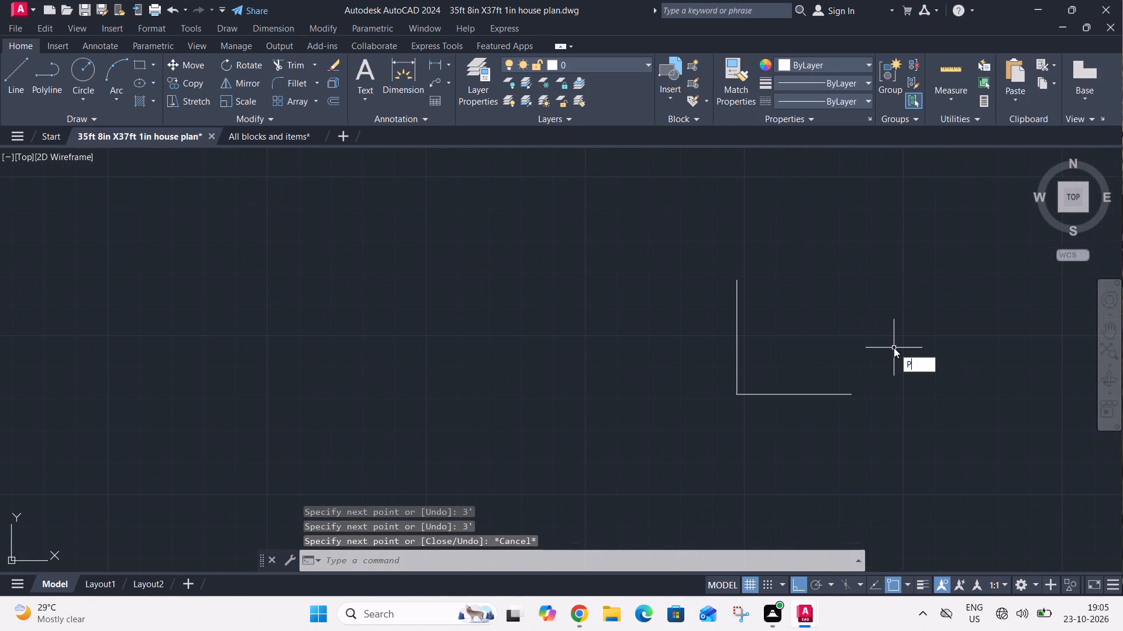
{"action": "key", "text": "BackSpace"}
{"action": "type", "text": "O 2\""}
{"action": "key", "text": "Return"}
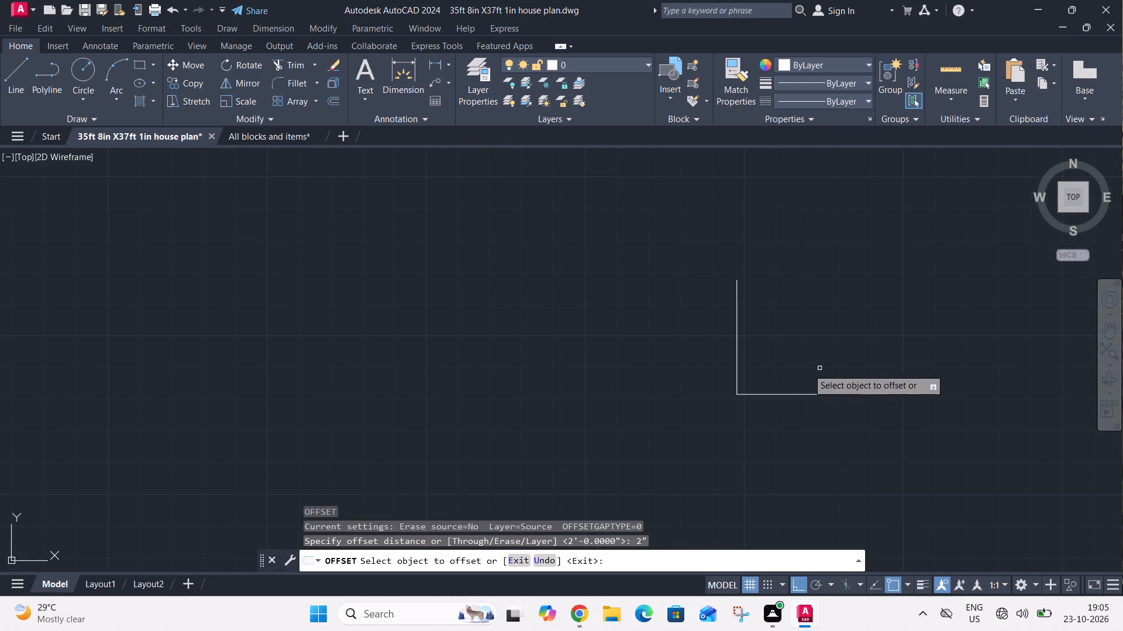
{"action": "left_click", "coordinate": [736, 368]}
{"action": "left_click", "coordinate": [778, 376]}
{"action": "key", "text": "Escape"}
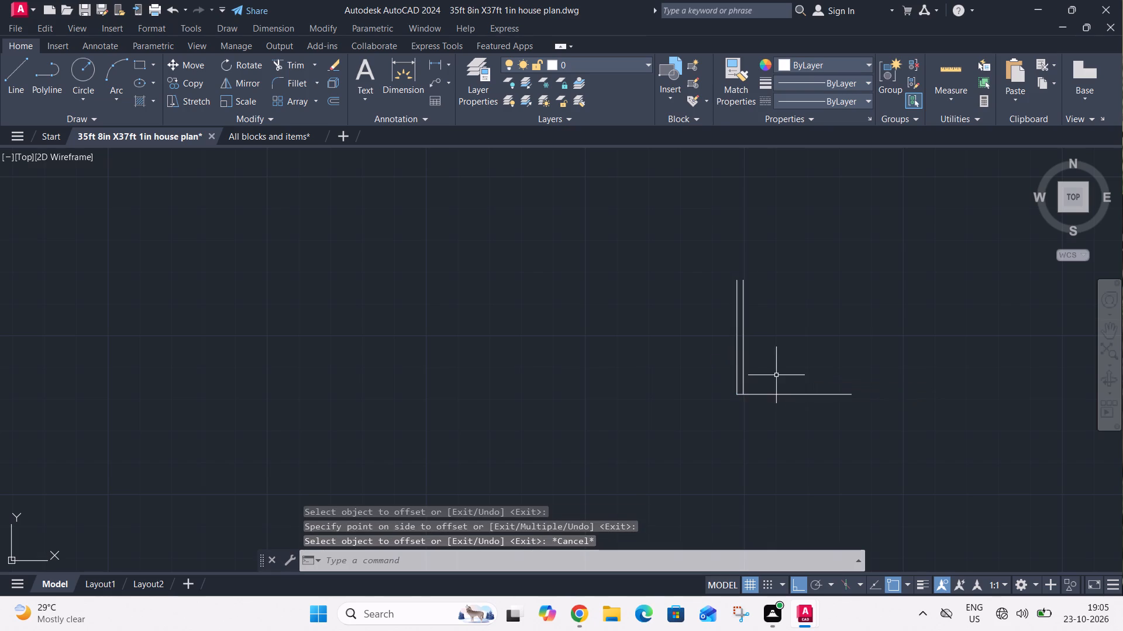
Draw a quarter-circle swing arc by start, end and direction, from the outer vertical line's top to the horizontal line's free end.
{"action": "left_click", "coordinate": [125, 95]}
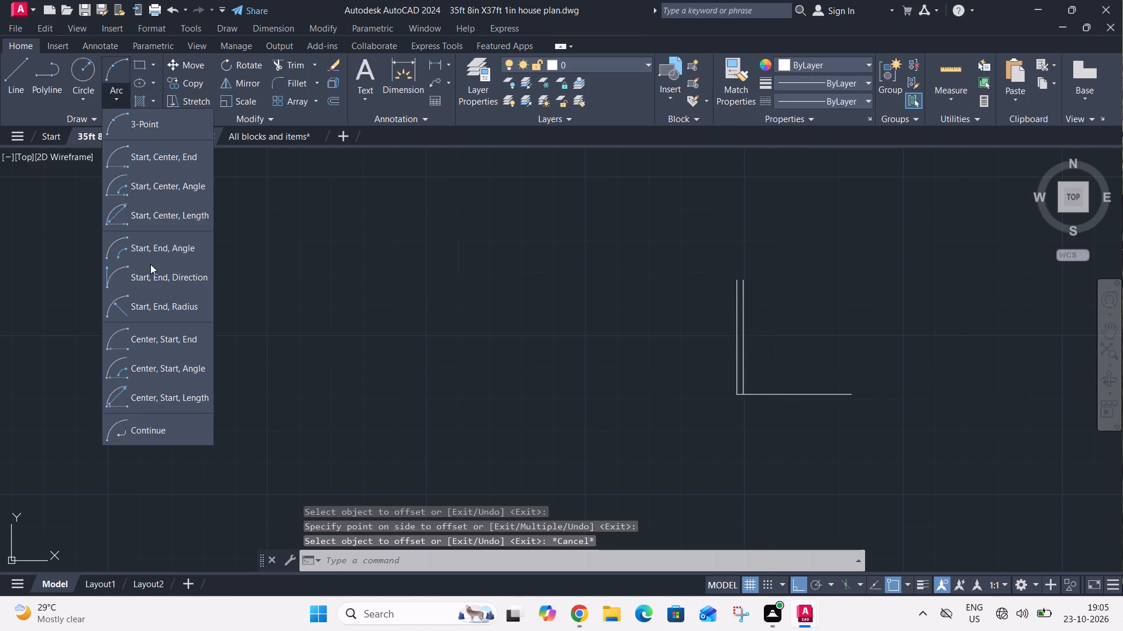
{"action": "left_click", "coordinate": [160, 276]}
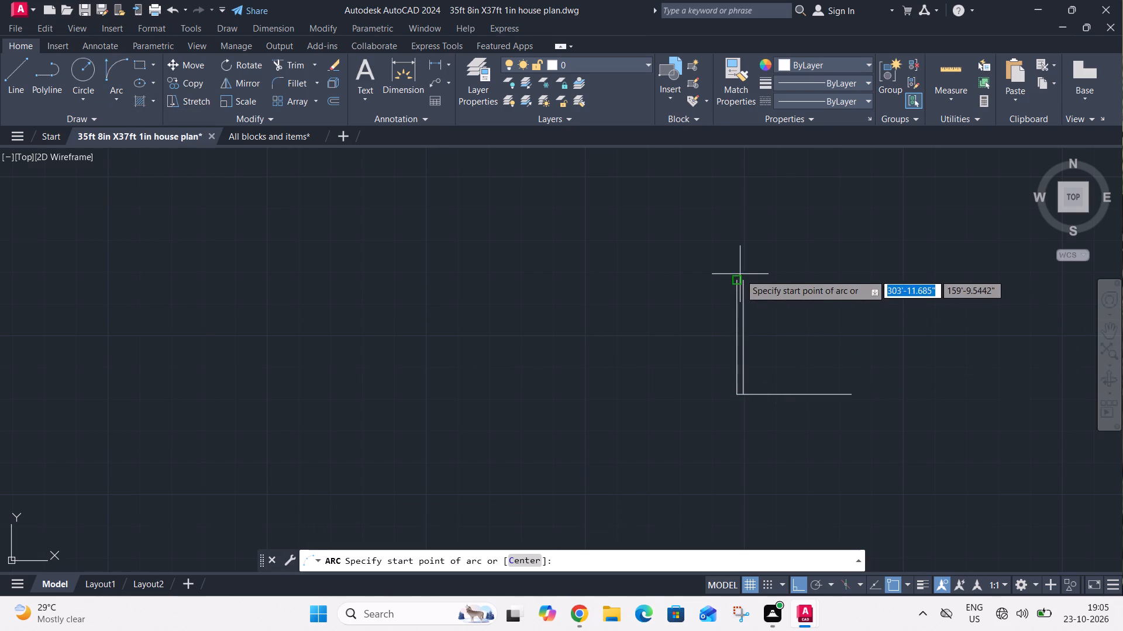
{"action": "left_click", "coordinate": [732, 280]}
{"action": "left_click", "coordinate": [853, 393]}
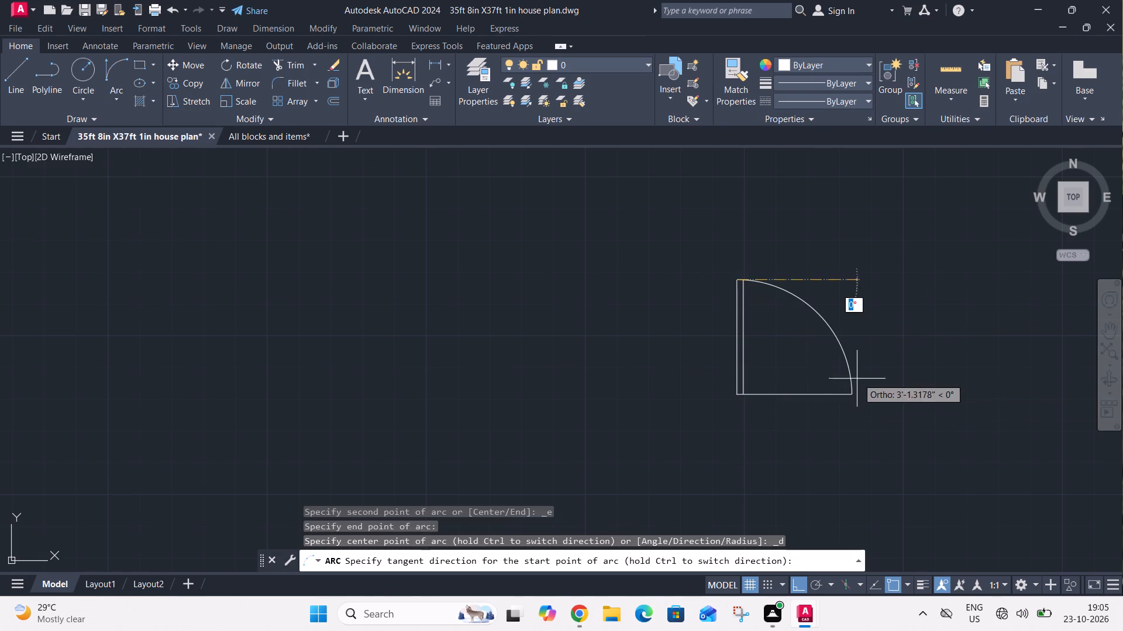
{"action": "left_click", "coordinate": [861, 373]}
{"action": "key", "text": "Escape"}
Trim the short piece of the door leaf's inner vertical line that projects above the swing arc.
{"action": "key", "text": "t"}
{"action": "key", "text": "r"}
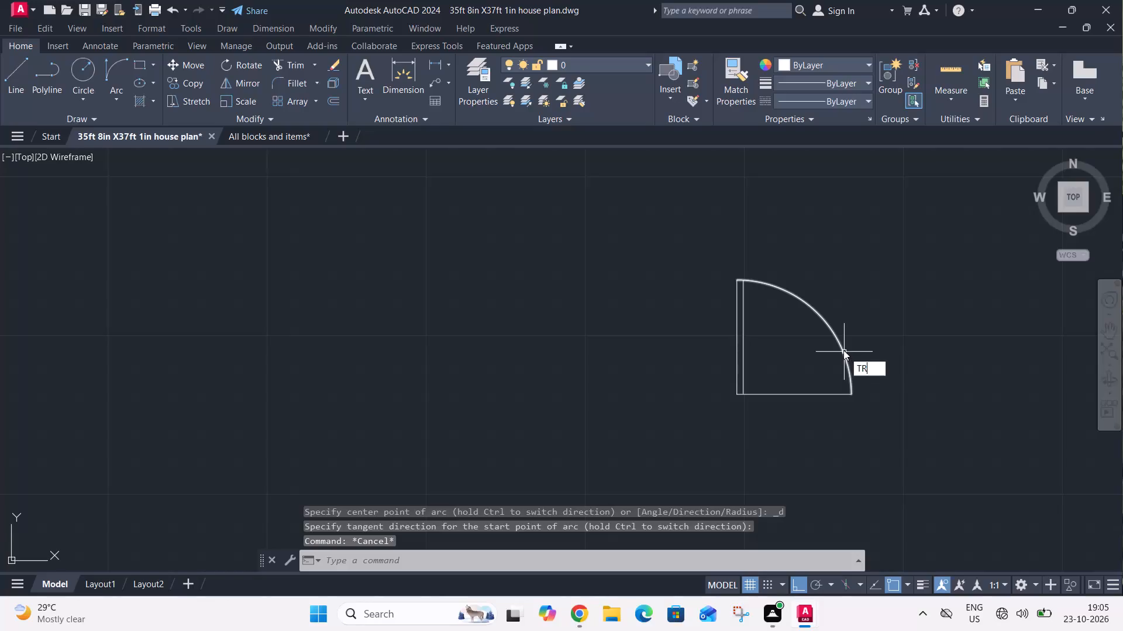
{"action": "key", "text": "space"}
{"action": "scroll", "coordinate": [736, 277], "scroll_direction": "up", "scroll_amount": 4}
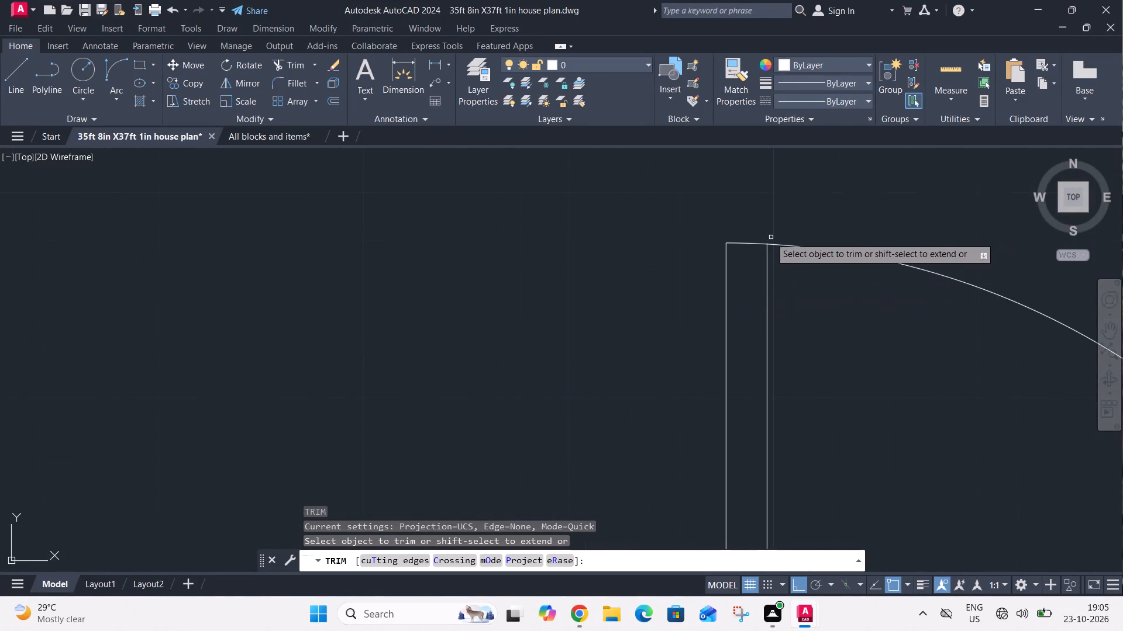
{"action": "scroll", "coordinate": [766, 246], "scroll_direction": "up", "scroll_amount": 3}
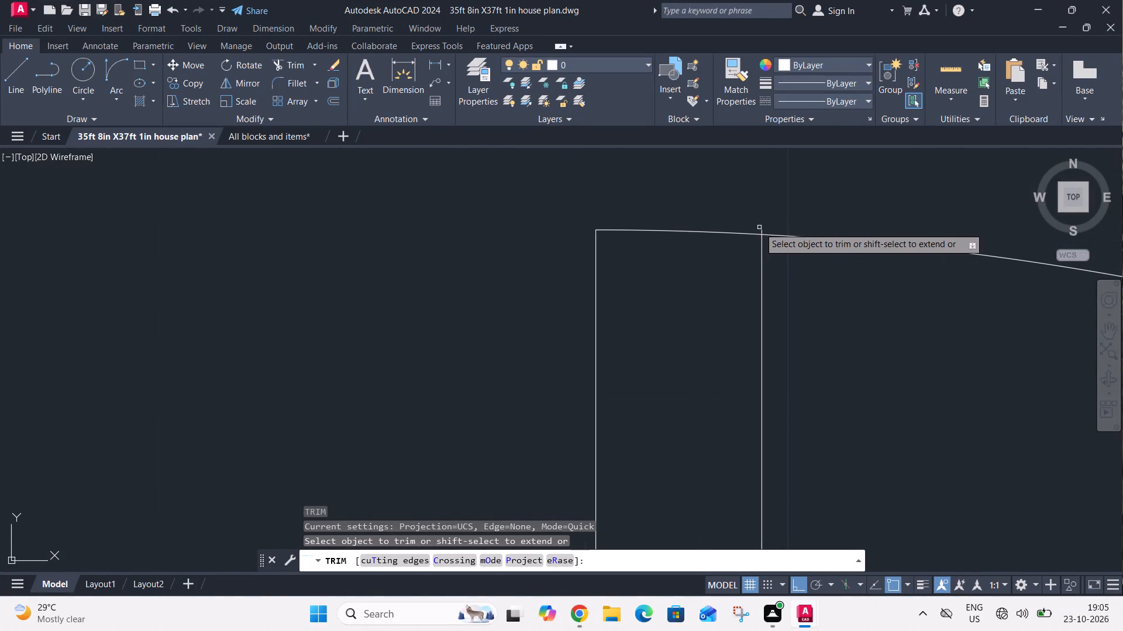
{"action": "left_click", "coordinate": [759, 227]}
{"action": "left_click", "coordinate": [777, 231]}
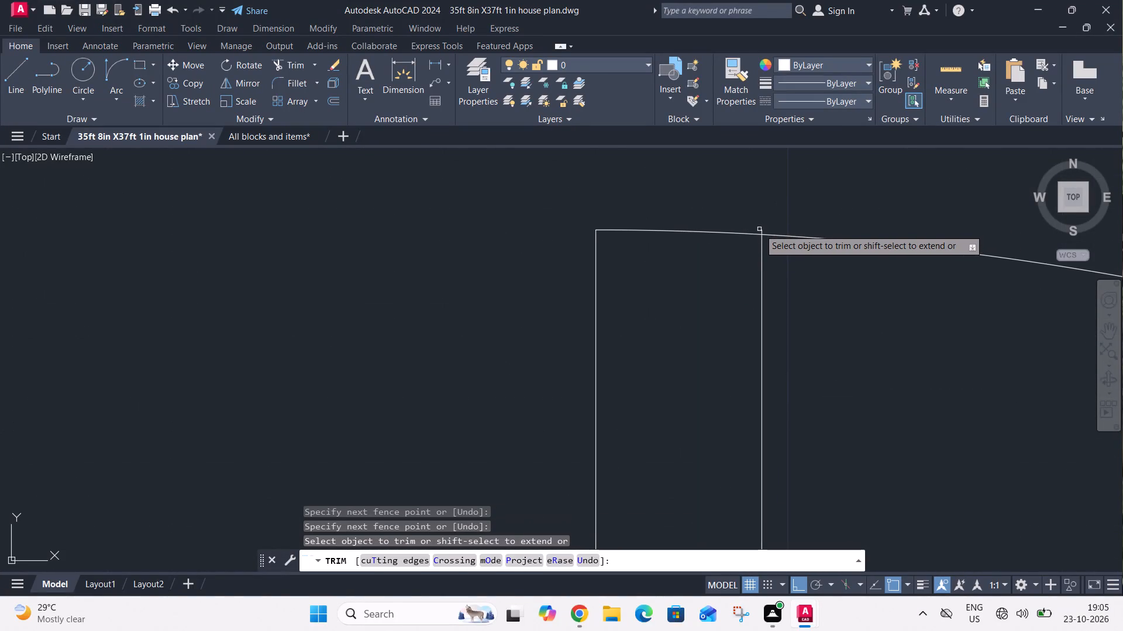
{"action": "left_click", "coordinate": [764, 231]}
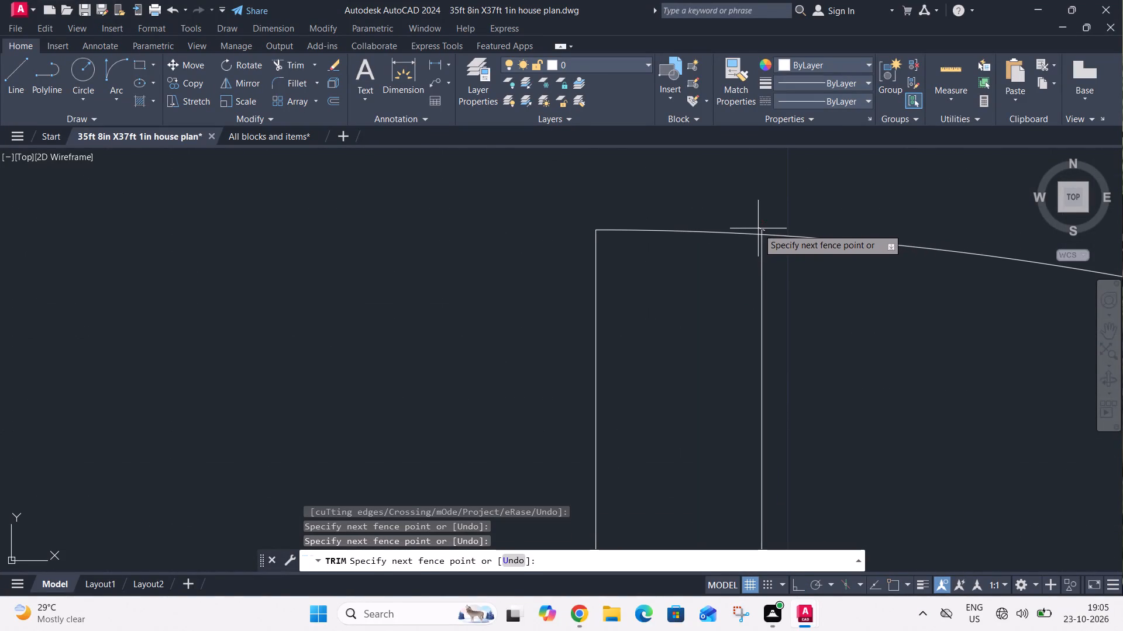
{"action": "left_click", "coordinate": [758, 228]}
{"action": "key", "text": "Escape"}
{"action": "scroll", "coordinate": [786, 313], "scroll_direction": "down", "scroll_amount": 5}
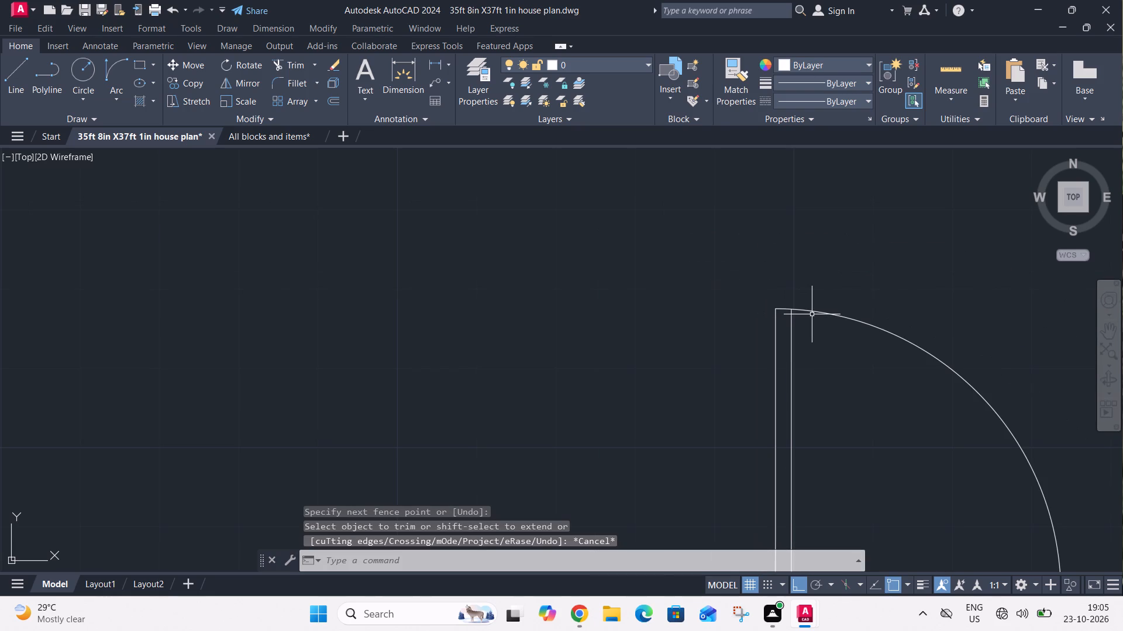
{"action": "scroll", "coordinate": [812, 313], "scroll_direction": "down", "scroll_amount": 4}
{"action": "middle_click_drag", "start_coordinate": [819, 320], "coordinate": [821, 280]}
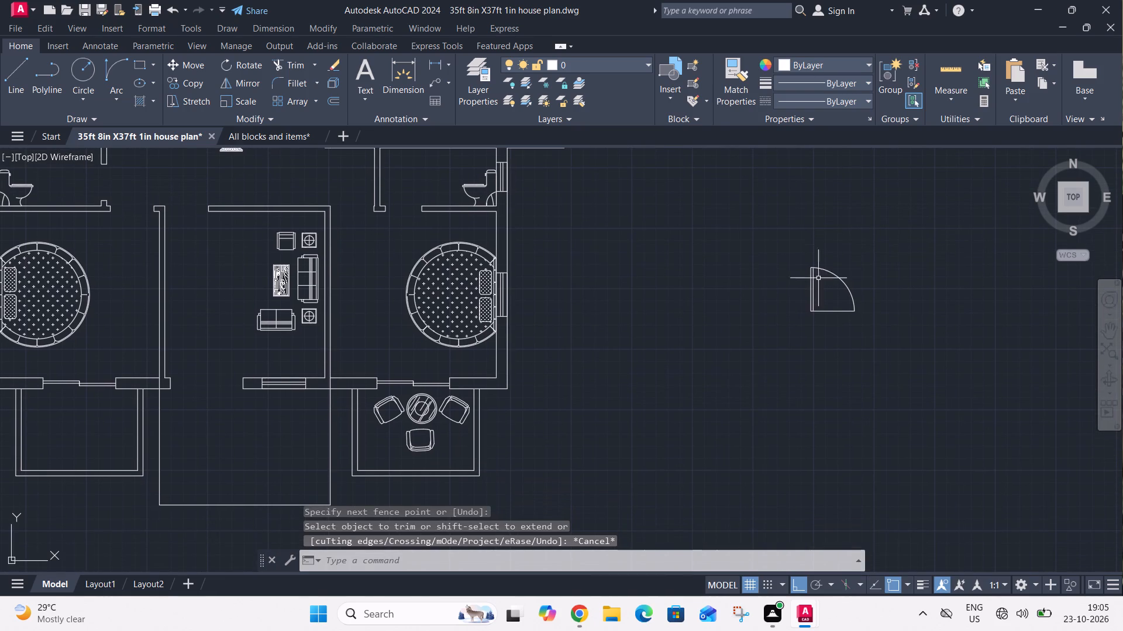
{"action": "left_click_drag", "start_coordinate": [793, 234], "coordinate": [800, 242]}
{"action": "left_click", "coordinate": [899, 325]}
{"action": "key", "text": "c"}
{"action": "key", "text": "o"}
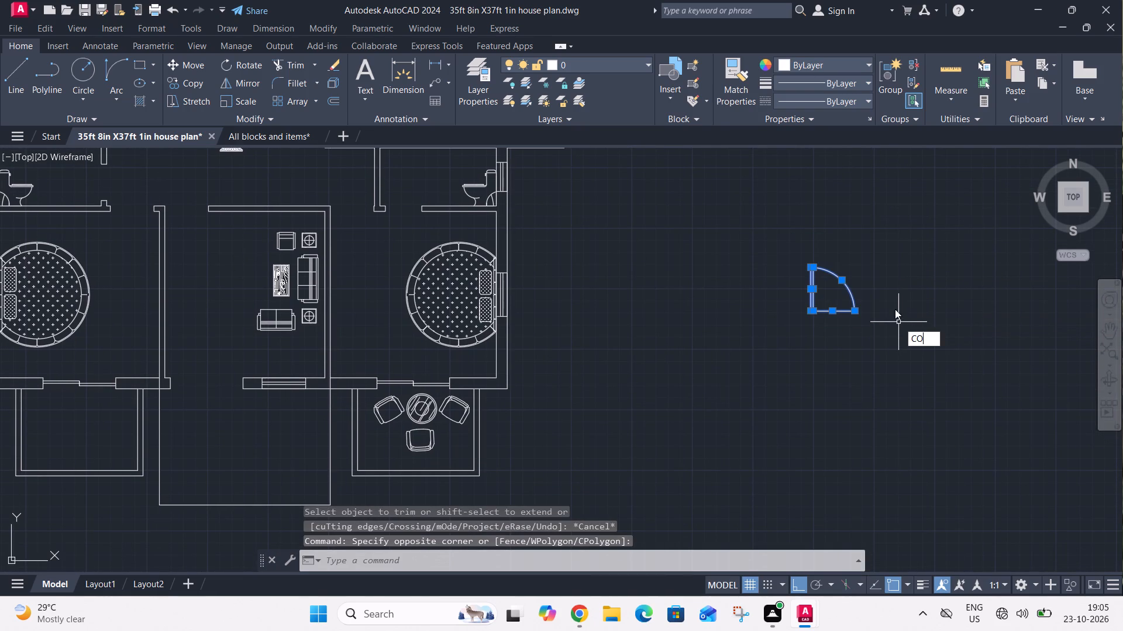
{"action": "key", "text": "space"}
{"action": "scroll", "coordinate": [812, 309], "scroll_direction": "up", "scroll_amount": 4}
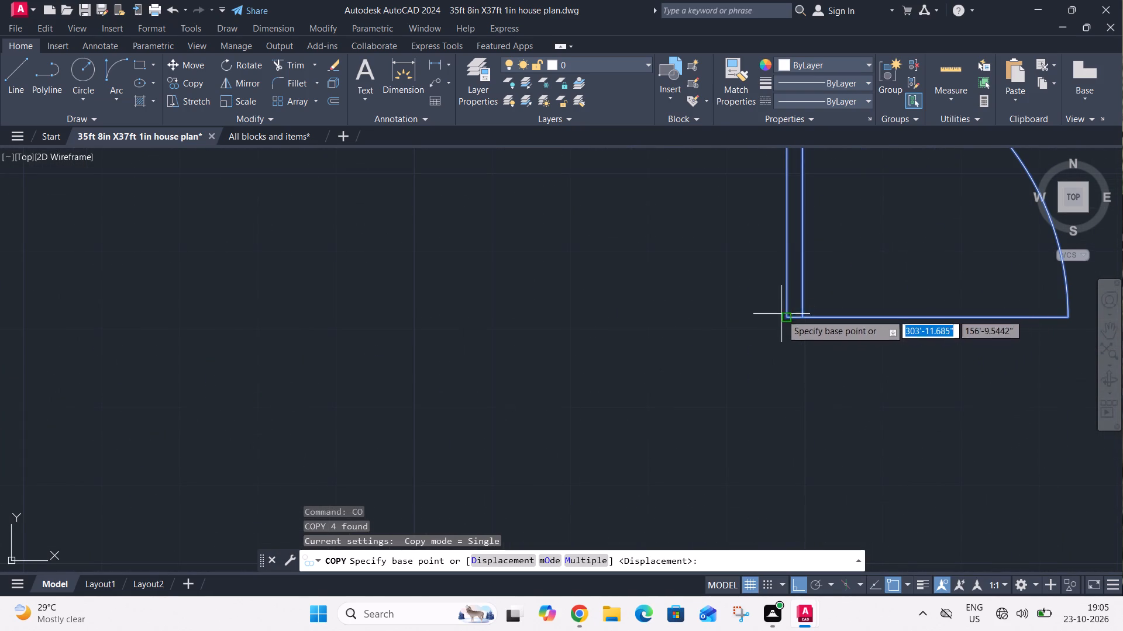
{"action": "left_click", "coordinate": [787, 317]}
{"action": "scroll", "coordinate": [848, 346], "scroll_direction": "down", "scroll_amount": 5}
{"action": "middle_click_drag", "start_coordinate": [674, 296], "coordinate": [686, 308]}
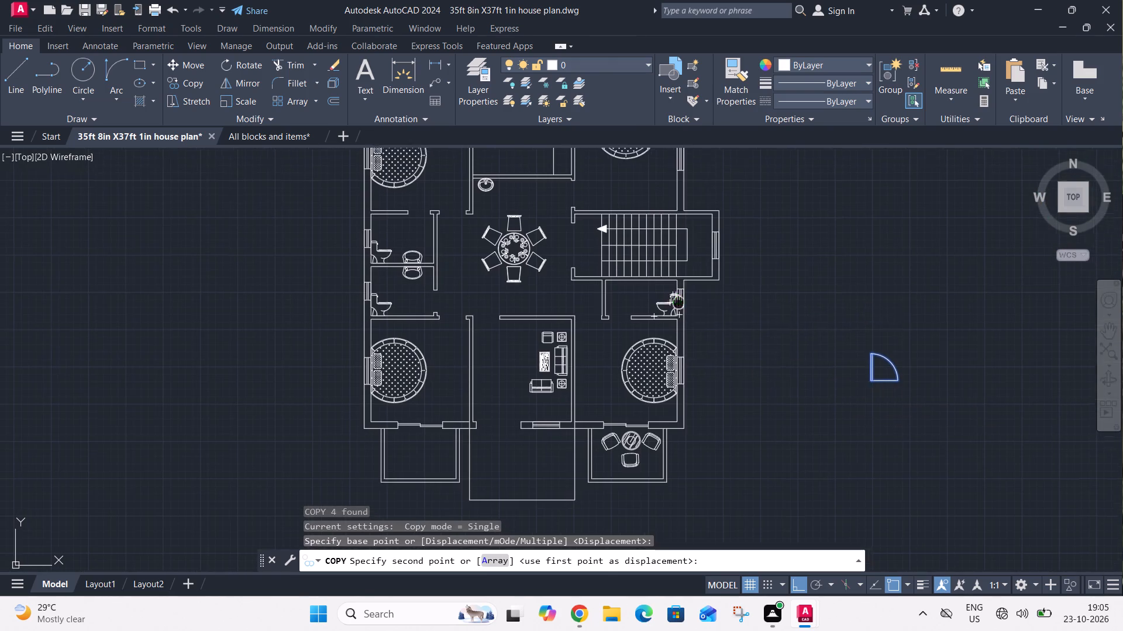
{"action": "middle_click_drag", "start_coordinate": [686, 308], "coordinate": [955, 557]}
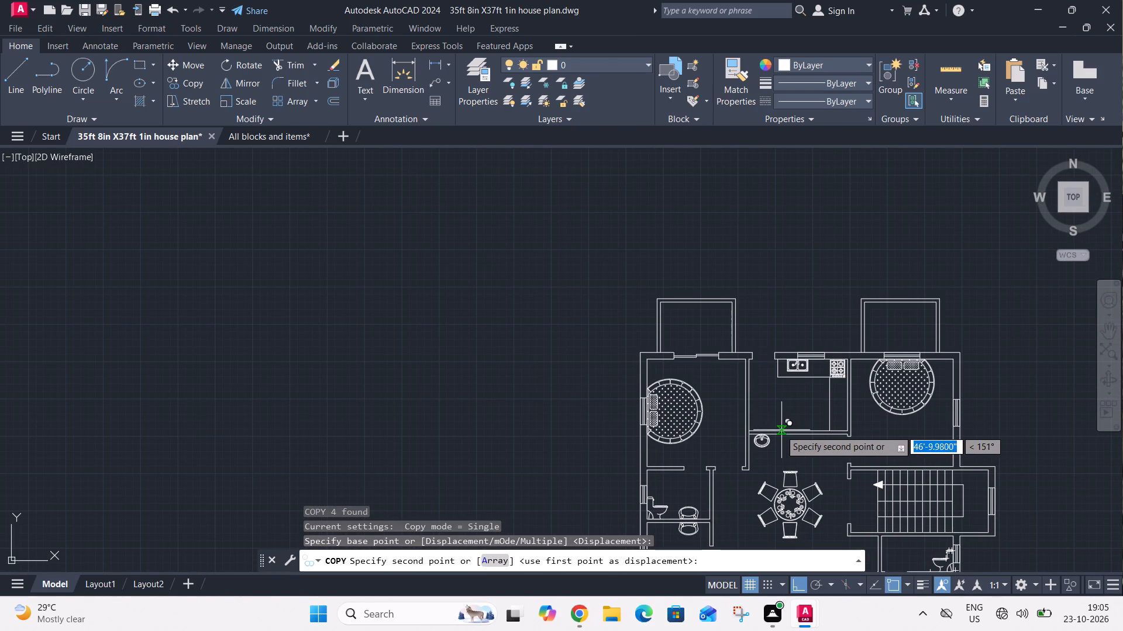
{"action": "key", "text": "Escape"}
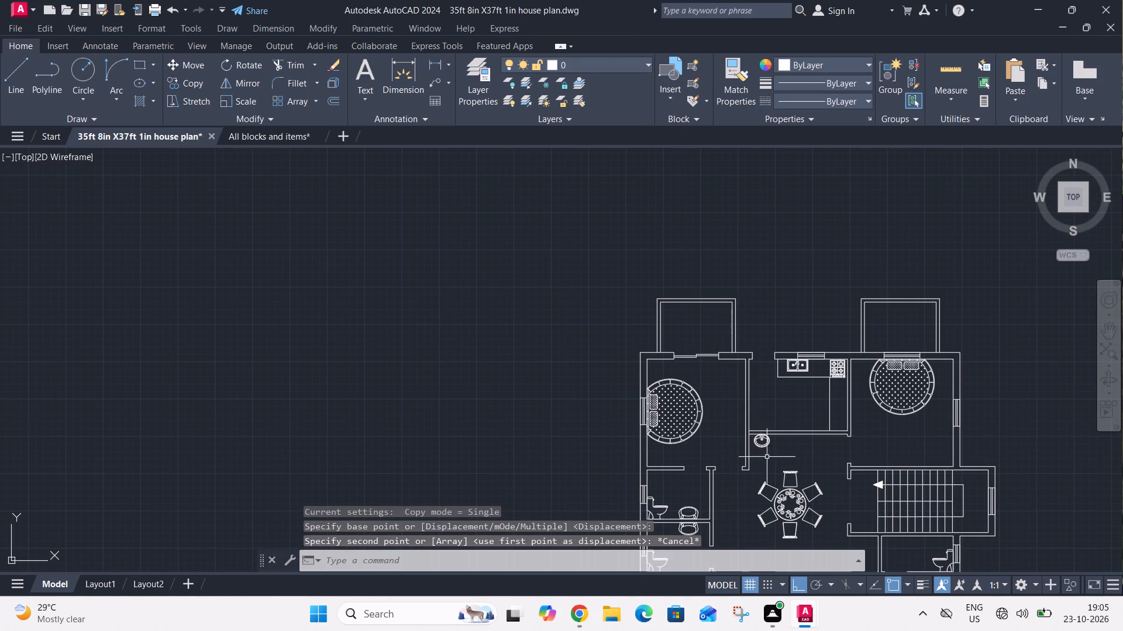
Offset the short line closing the left end of the kitchen's bottom wall 4.5" to the right.
{"action": "middle_click_drag", "start_coordinate": [770, 462], "coordinate": [769, 418]}
{"action": "scroll", "coordinate": [771, 462], "scroll_direction": "up", "scroll_amount": 1}
{"action": "scroll", "coordinate": [748, 377], "scroll_direction": "up", "scroll_amount": 3}
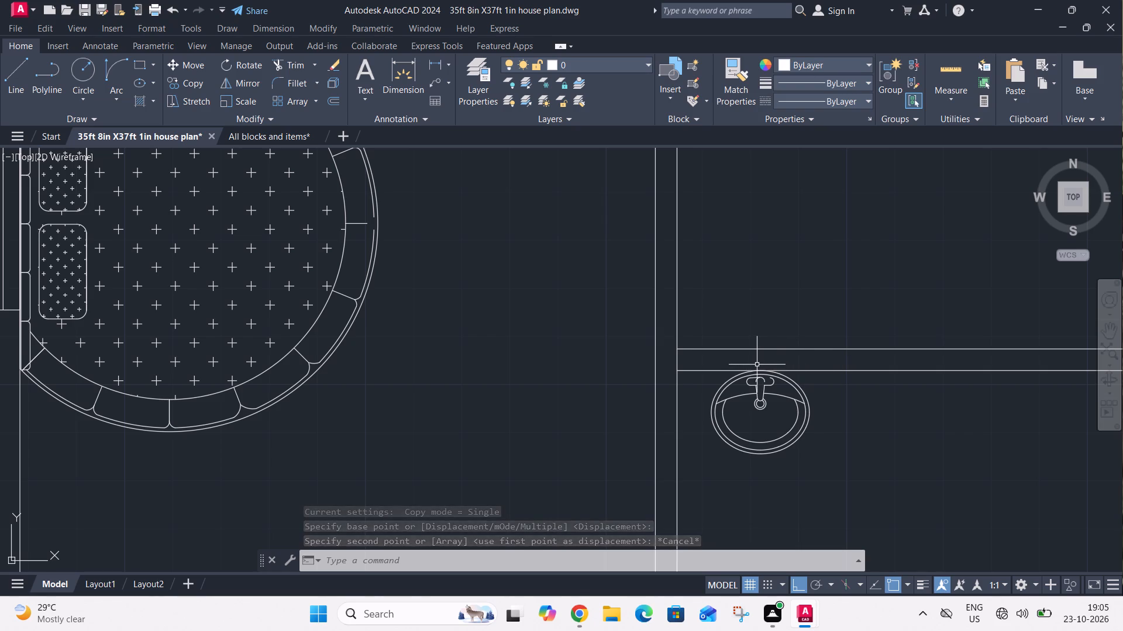
{"action": "key", "text": "o"}
{"action": "key", "text": "space"}
{"action": "type", "text": "4.5"}
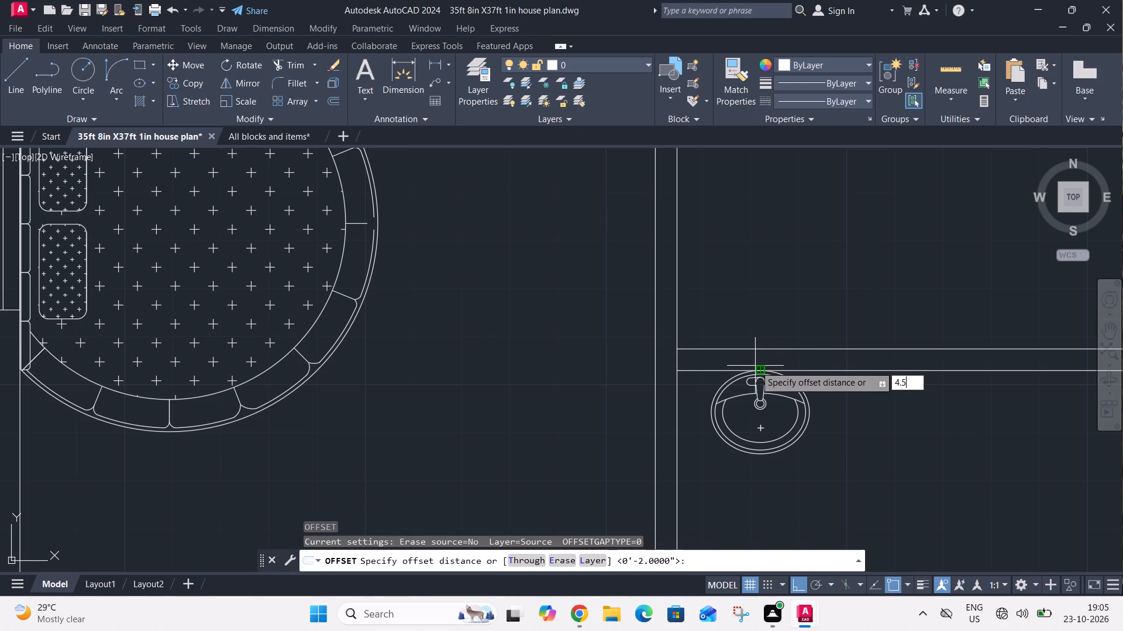
{"action": "key", "text": "shift+quotedbl"}
{"action": "key", "text": "Return"}
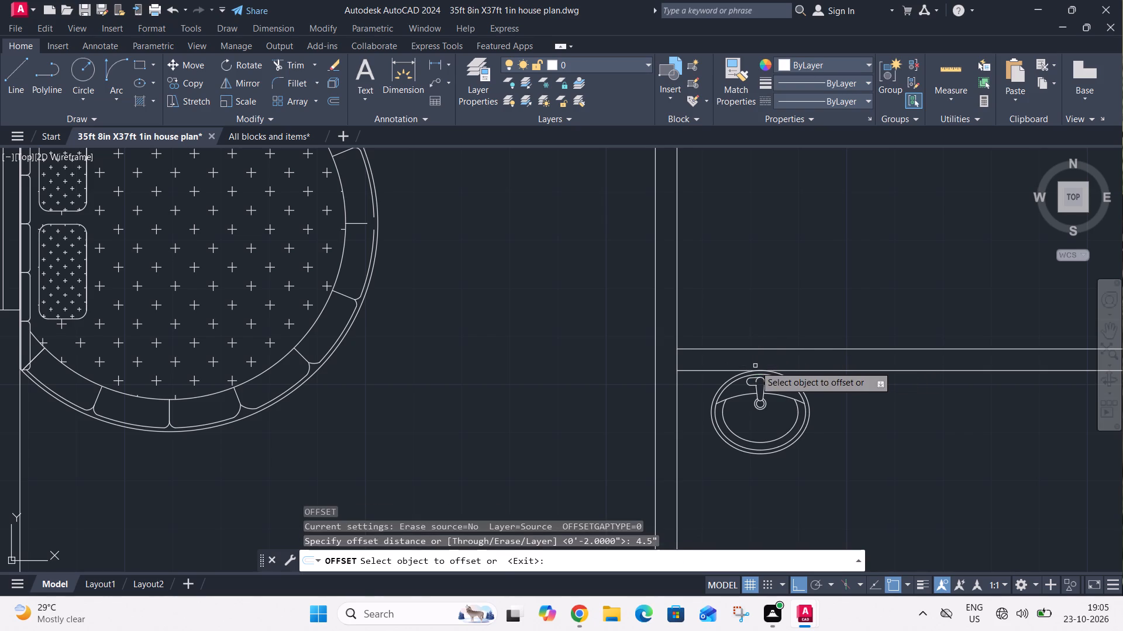
{"action": "left_click", "coordinate": [679, 362]}
{"action": "left_click", "coordinate": [704, 362]}
{"action": "key", "text": "Escape"}
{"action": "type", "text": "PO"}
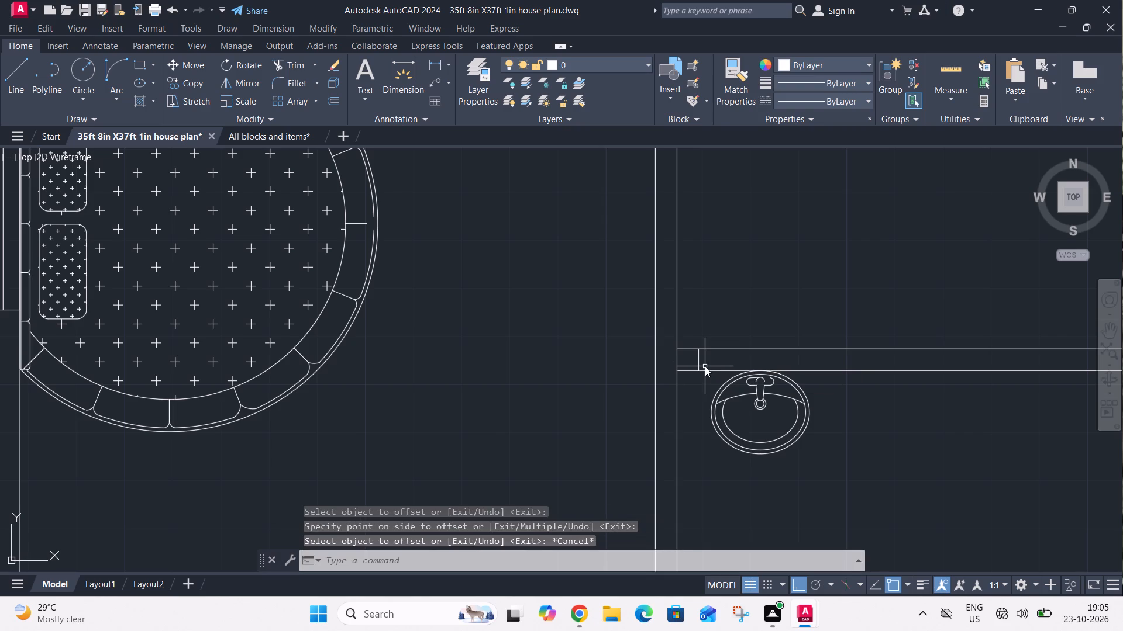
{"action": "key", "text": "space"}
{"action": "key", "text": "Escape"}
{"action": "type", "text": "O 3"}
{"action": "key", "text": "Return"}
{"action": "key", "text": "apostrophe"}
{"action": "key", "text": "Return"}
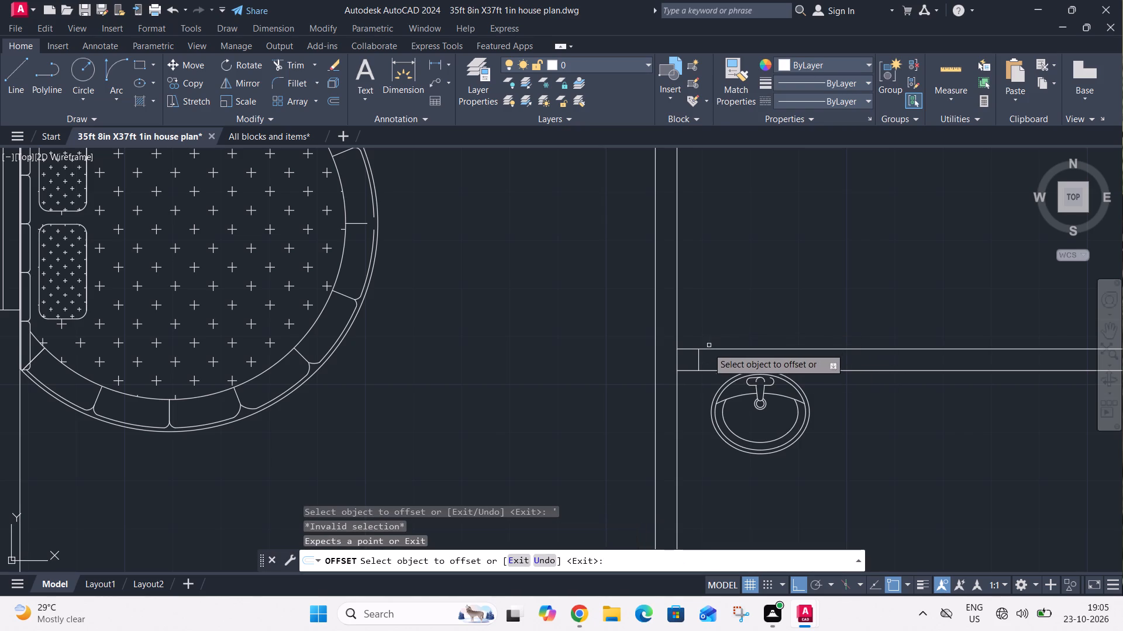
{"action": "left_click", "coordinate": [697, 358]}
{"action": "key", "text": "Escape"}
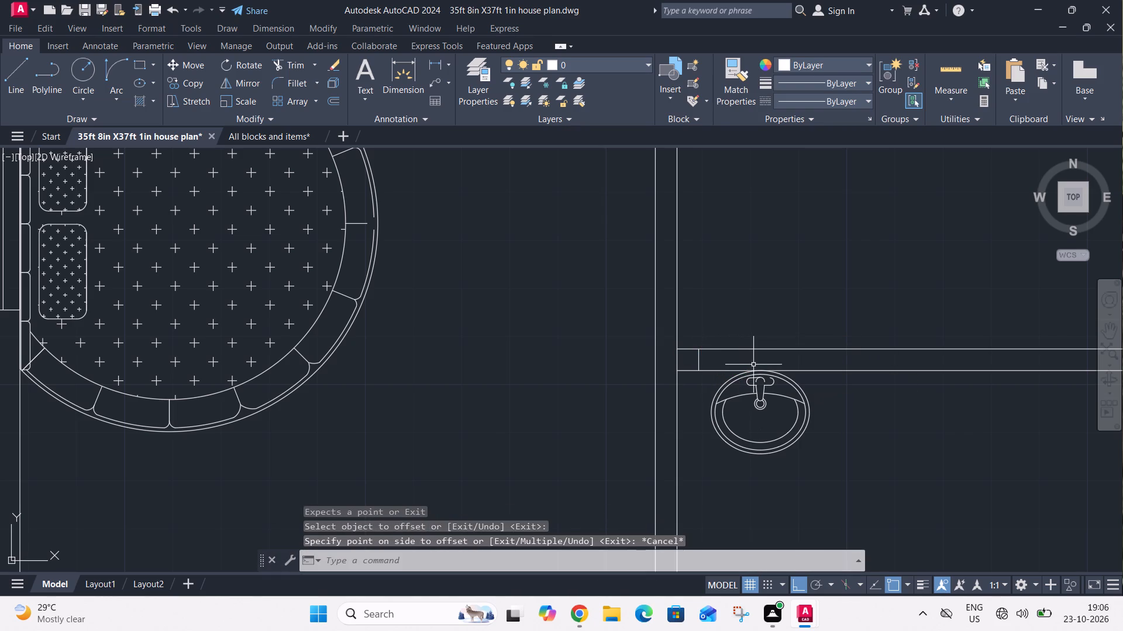
Offset the new short line in the kitchen's bottom wall 3' to the right to mark the door opening's other side.
{"action": "type", "text": "O 3'"}
{"action": "key", "text": "Return"}
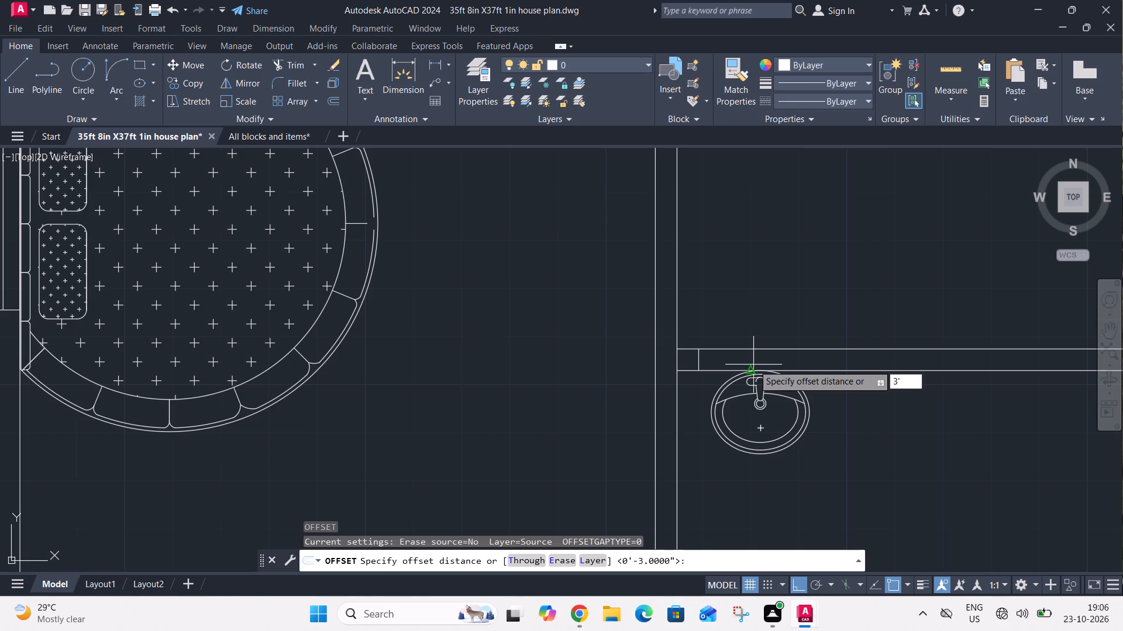
{"action": "left_click", "coordinate": [699, 359]}
{"action": "key", "text": "Escape"}
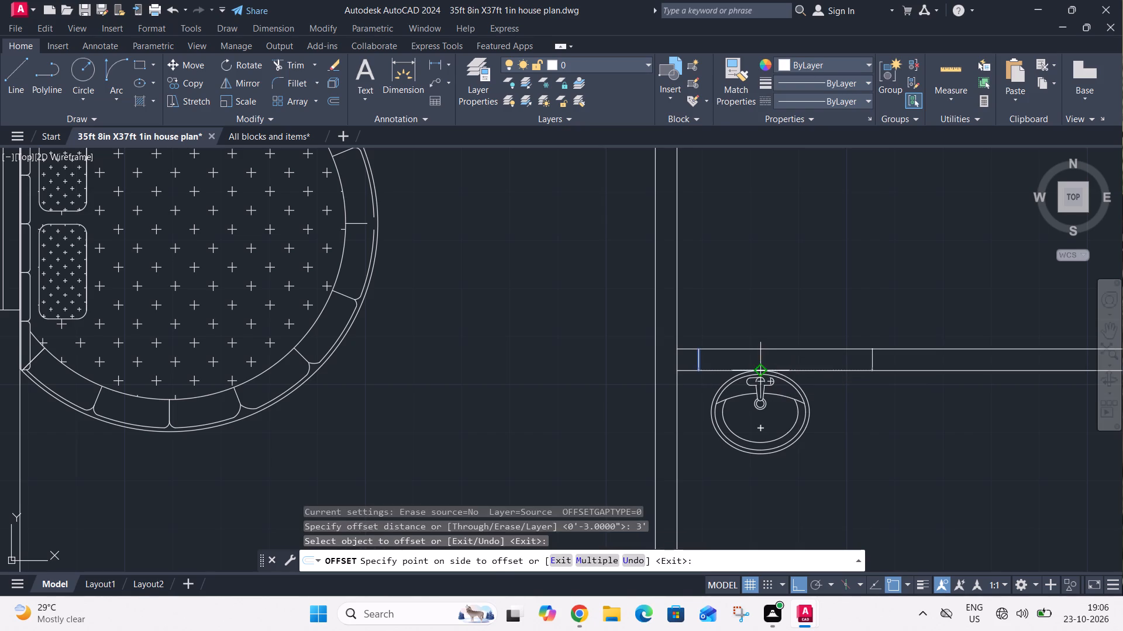
{"action": "type", "text": "O"}
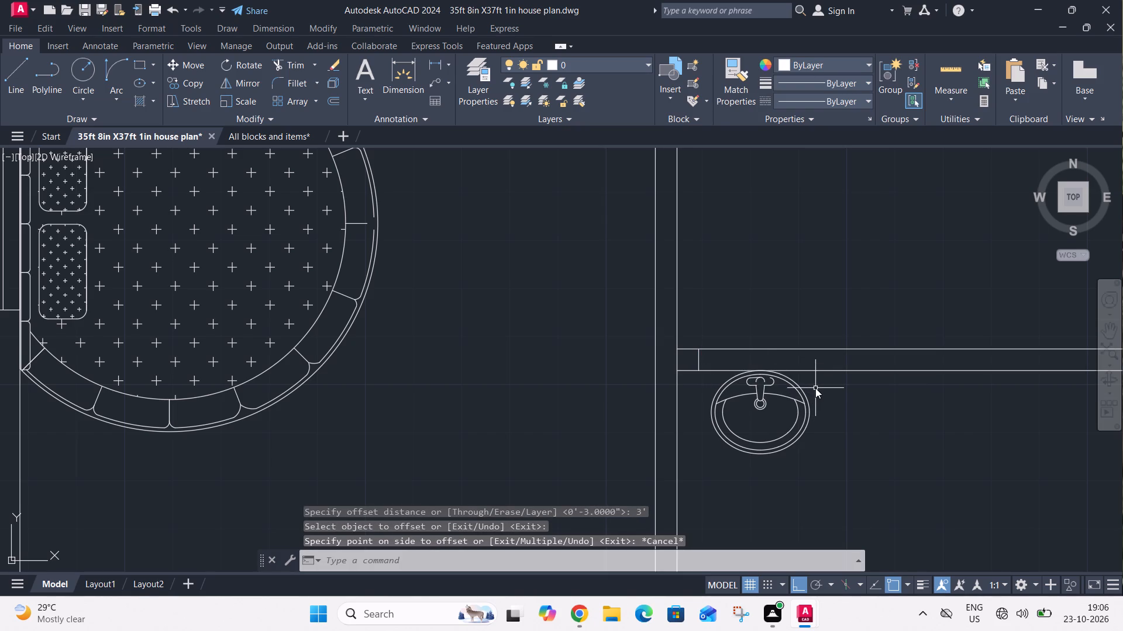
{"action": "key", "text": "space"}
{"action": "key", "text": "Return"}
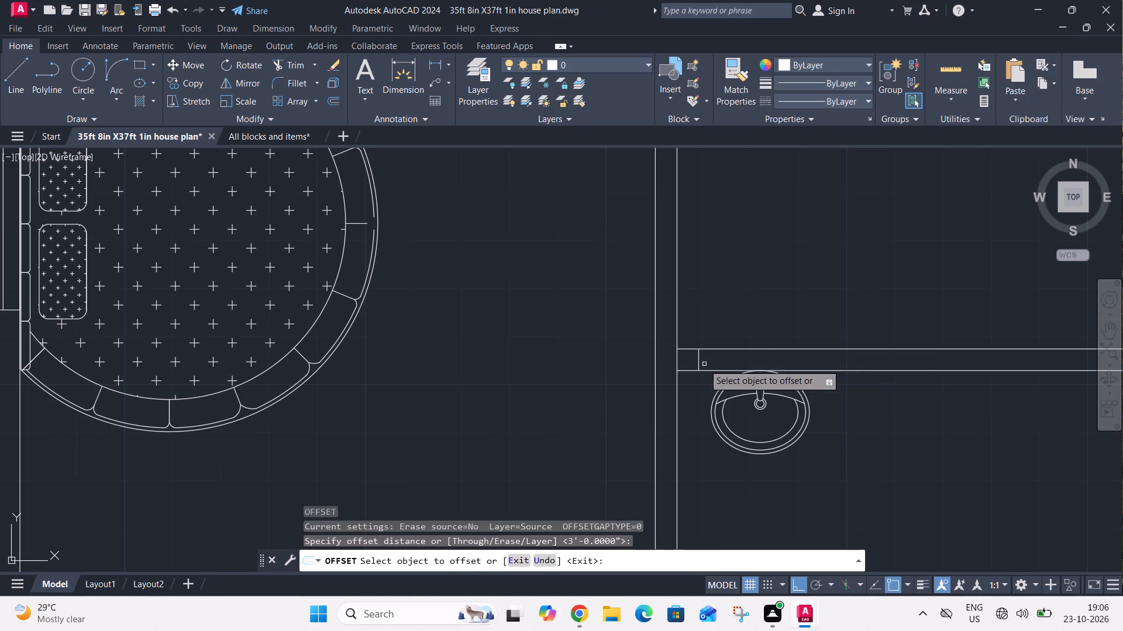
{"action": "left_click", "coordinate": [698, 366]}
{"action": "left_click", "coordinate": [773, 366]}
{"action": "key", "text": "Escape"}
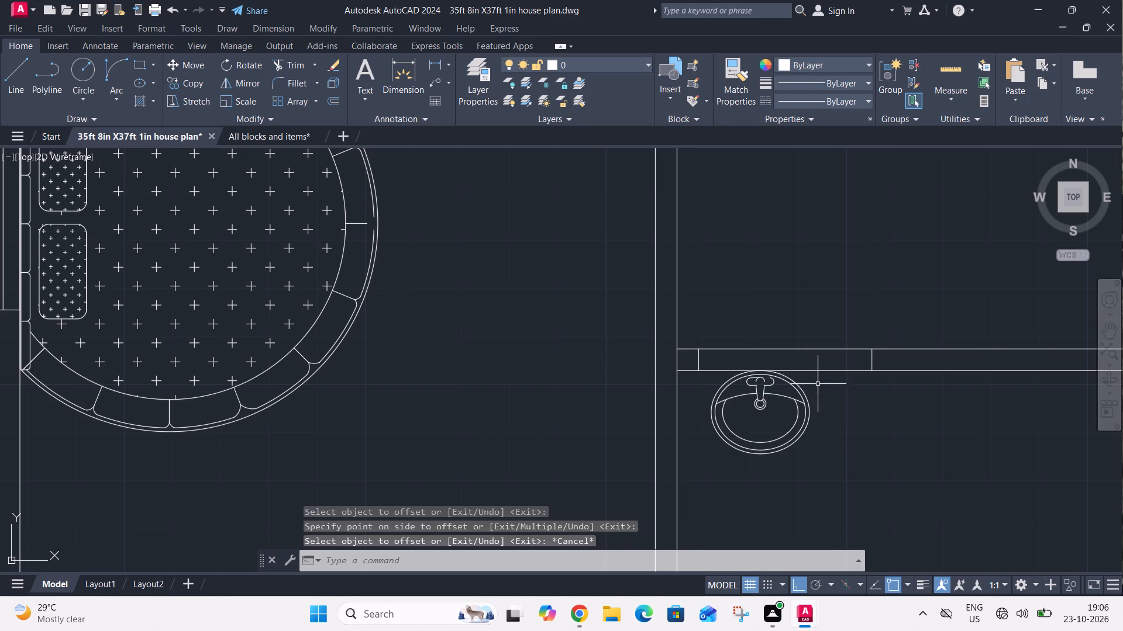
Move the washbasin horizontally to the right along the kitchen's bottom wall, clear of the marked door opening.
{"action": "left_click", "coordinate": [716, 363]}
{"action": "left_click", "coordinate": [827, 457]}
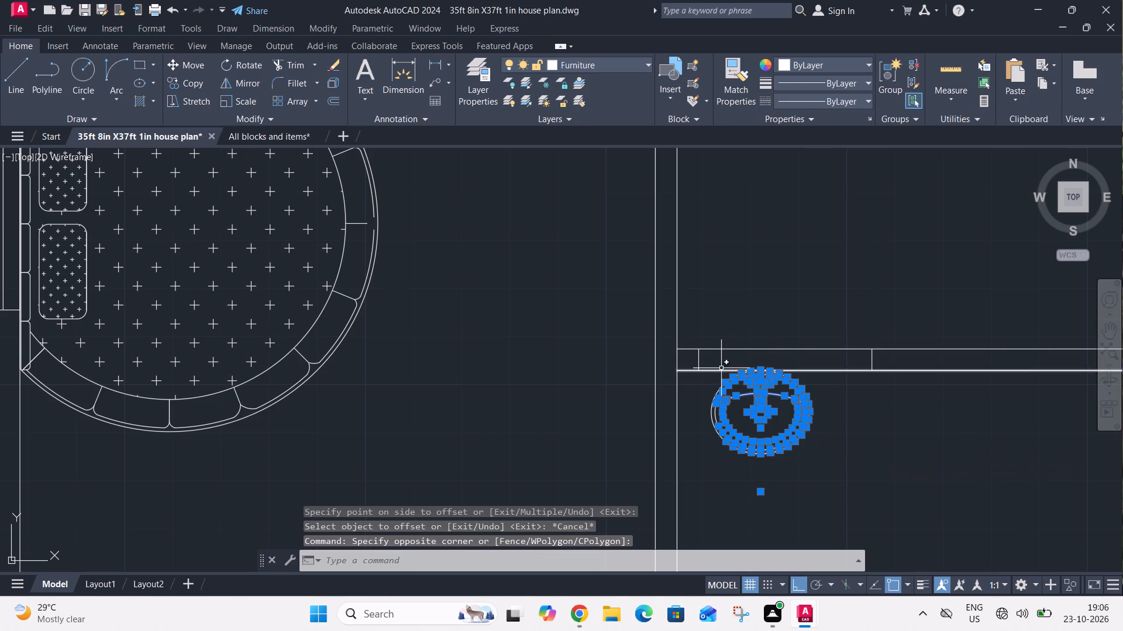
{"action": "left_click", "coordinate": [712, 363]}
{"action": "left_click", "coordinate": [779, 462]}
{"action": "left_click", "coordinate": [702, 396]}
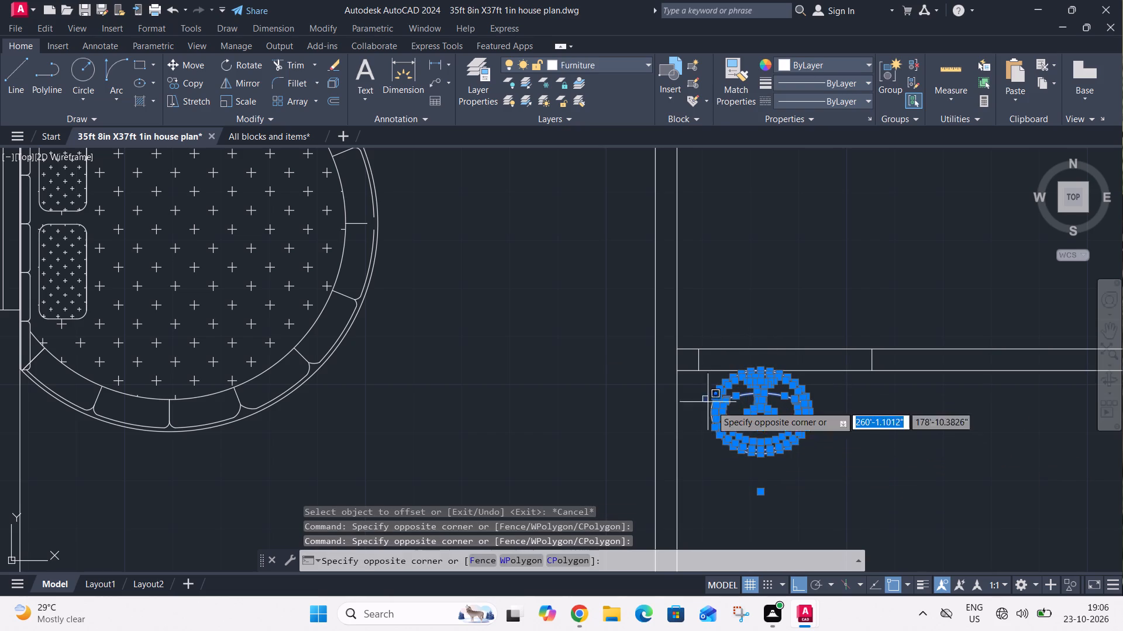
{"action": "left_click", "coordinate": [760, 436]}
{"action": "key", "text": "m"}
{"action": "key", "text": "space"}
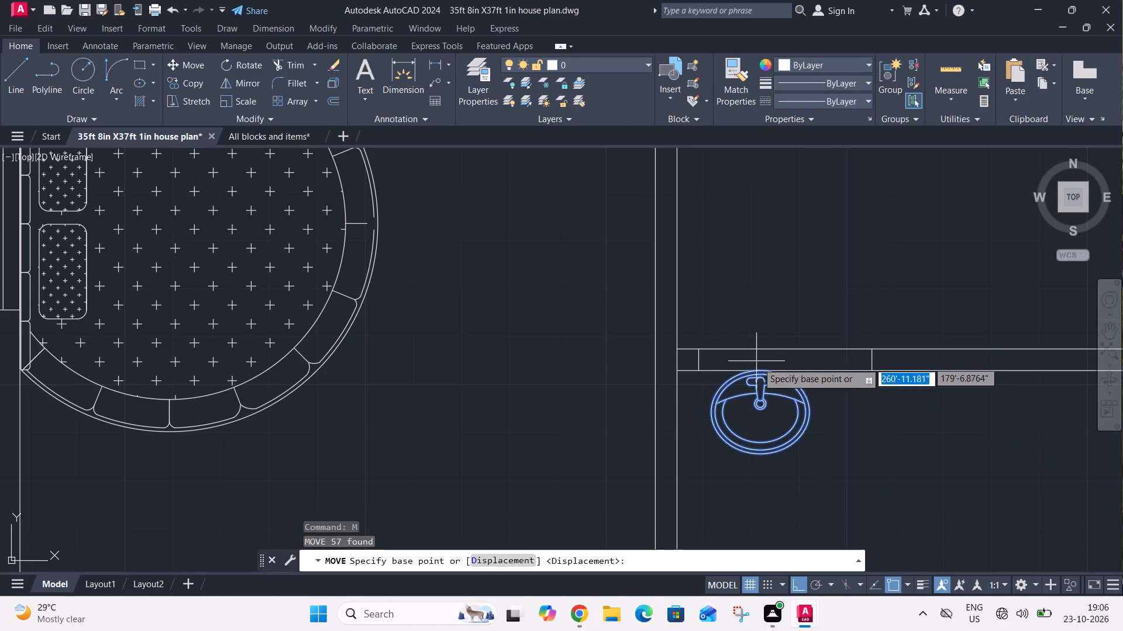
{"action": "left_click", "coordinate": [764, 373]}
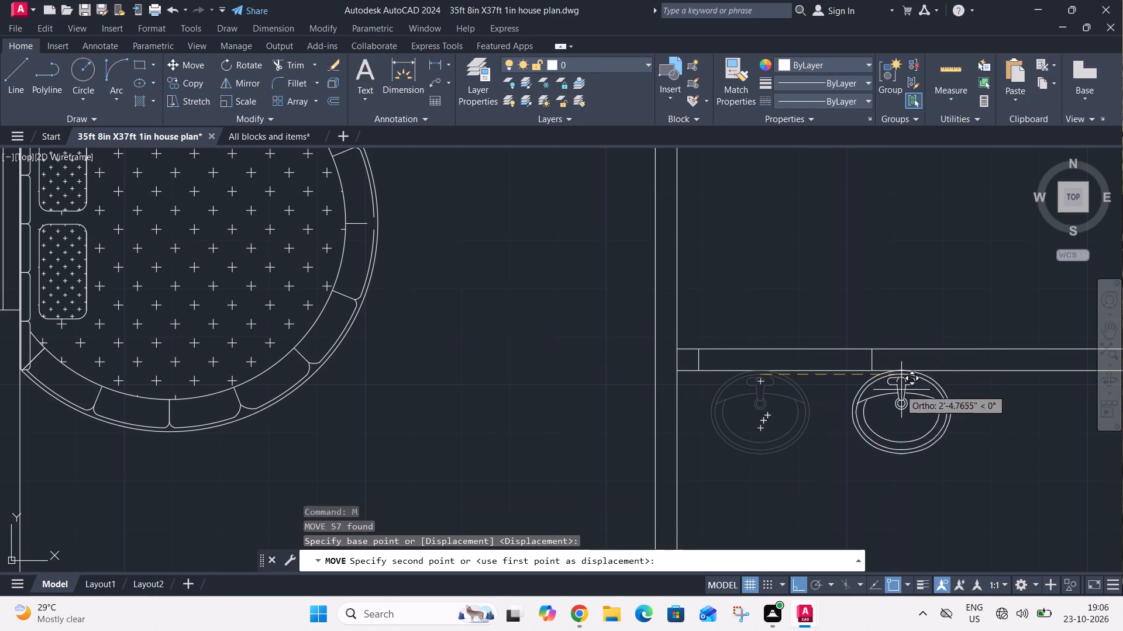
{"action": "scroll", "coordinate": [962, 391], "scroll_direction": "down", "scroll_amount": 1}
{"action": "middle_click_drag", "start_coordinate": [961, 391], "coordinate": [958, 394]}
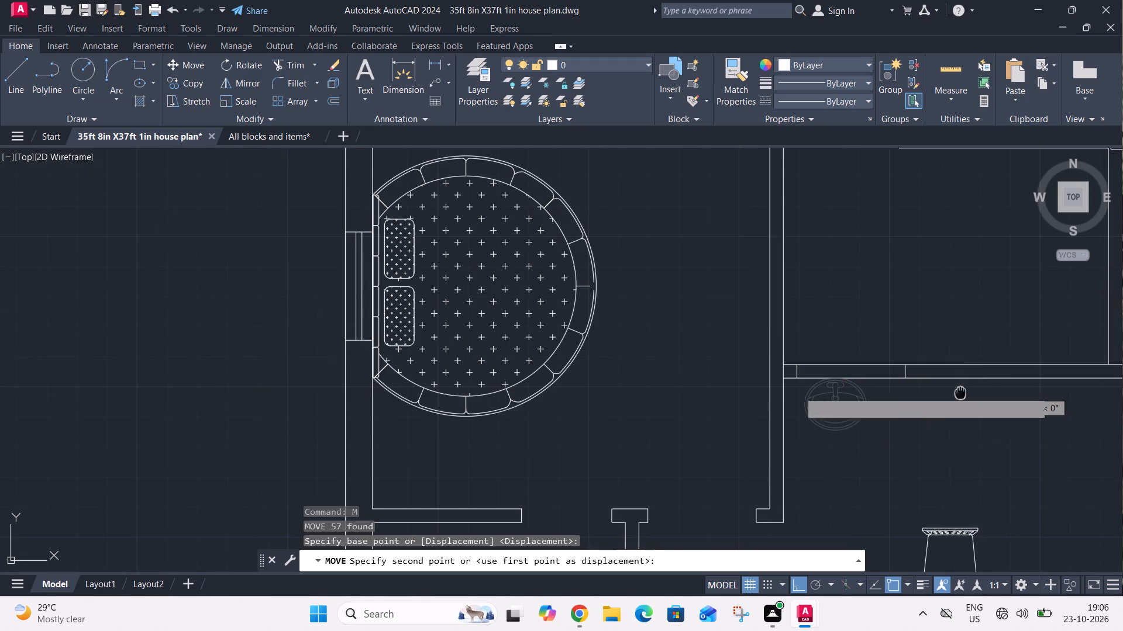
{"action": "middle_click_drag", "start_coordinate": [958, 394], "coordinate": [781, 404]}
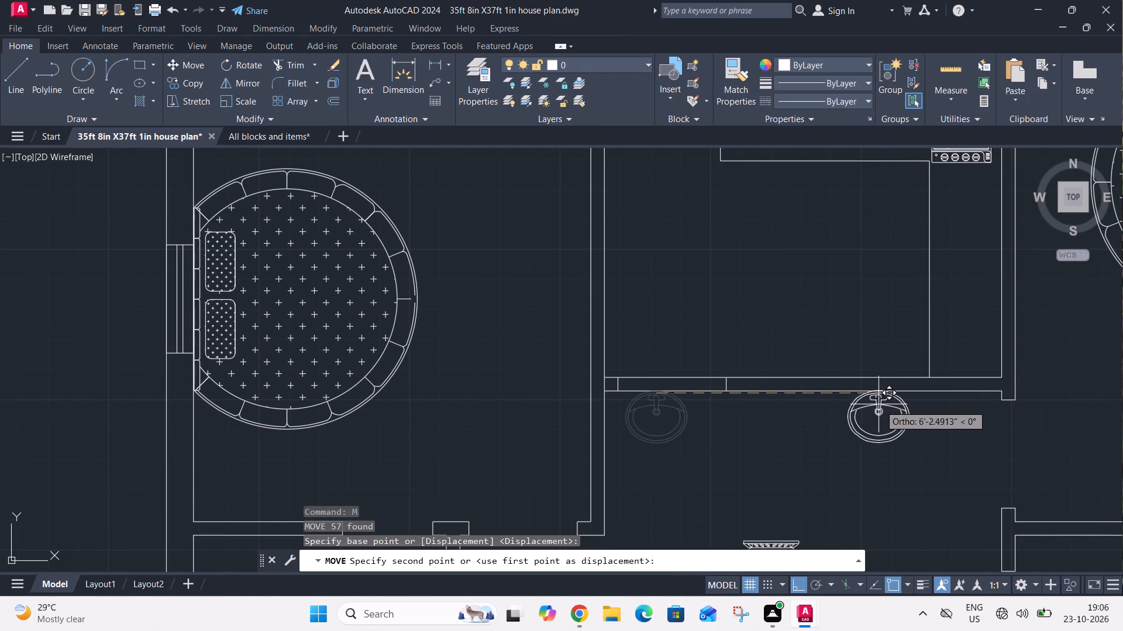
{"action": "left_click", "coordinate": [853, 403]}
Trim both wall lines between the door opening marks and the short line closing the wall's left end.
{"action": "key", "text": "t"}
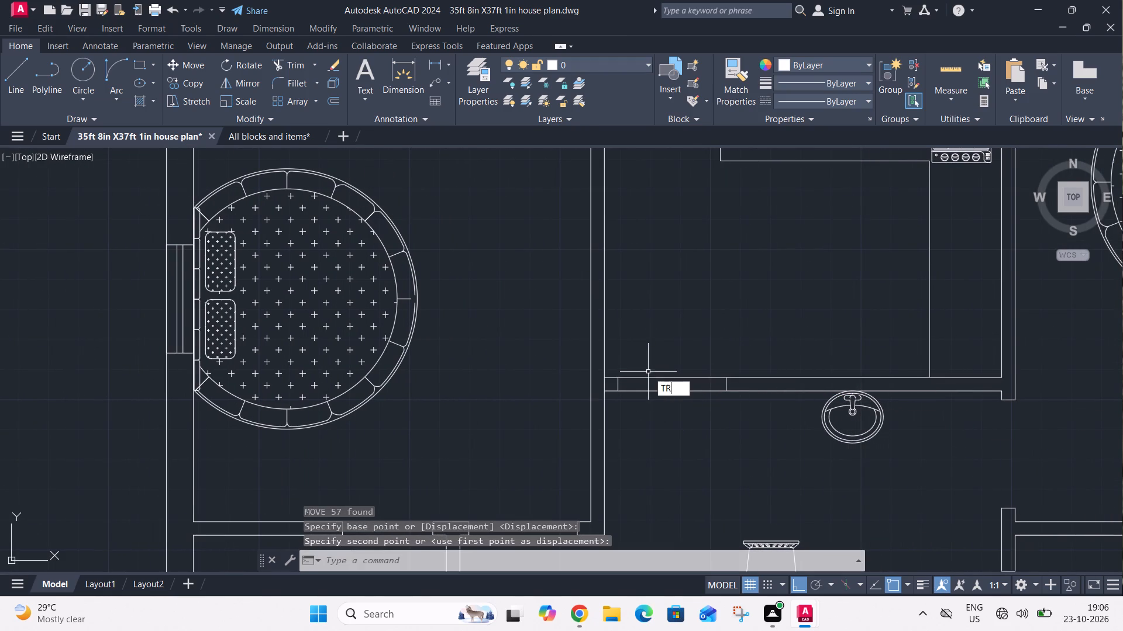
{"action": "key", "text": "r"}
{"action": "key", "text": "space"}
{"action": "left_click_drag", "start_coordinate": [698, 441], "coordinate": [698, 429]}
{"action": "left_click", "coordinate": [697, 326]}
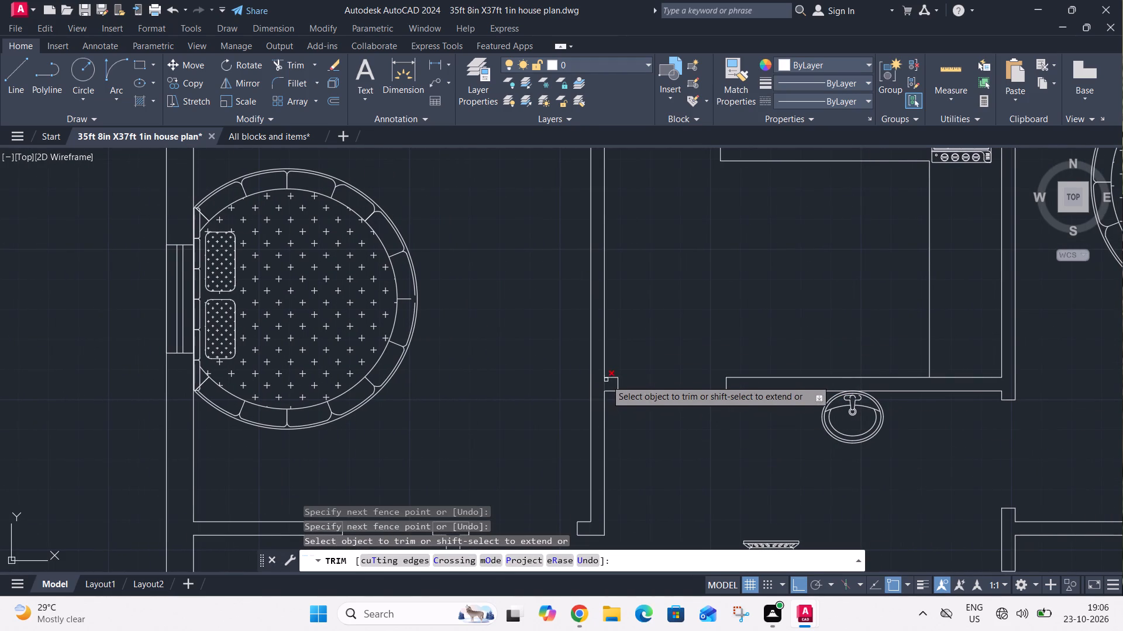
{"action": "left_click", "coordinate": [606, 380]}
{"action": "key", "text": "Escape"}
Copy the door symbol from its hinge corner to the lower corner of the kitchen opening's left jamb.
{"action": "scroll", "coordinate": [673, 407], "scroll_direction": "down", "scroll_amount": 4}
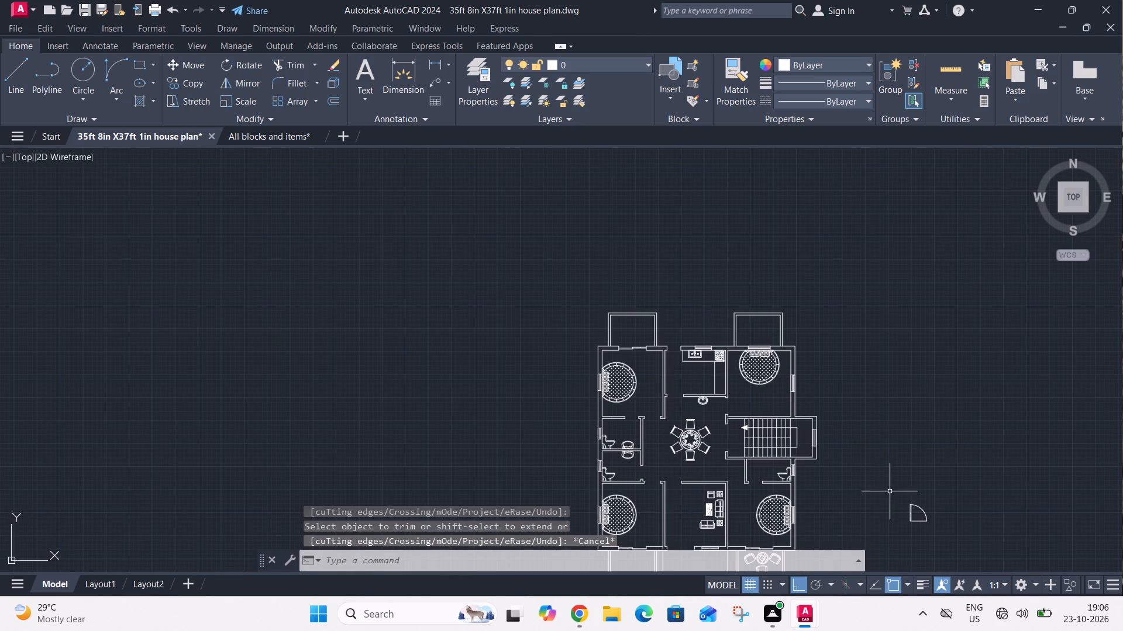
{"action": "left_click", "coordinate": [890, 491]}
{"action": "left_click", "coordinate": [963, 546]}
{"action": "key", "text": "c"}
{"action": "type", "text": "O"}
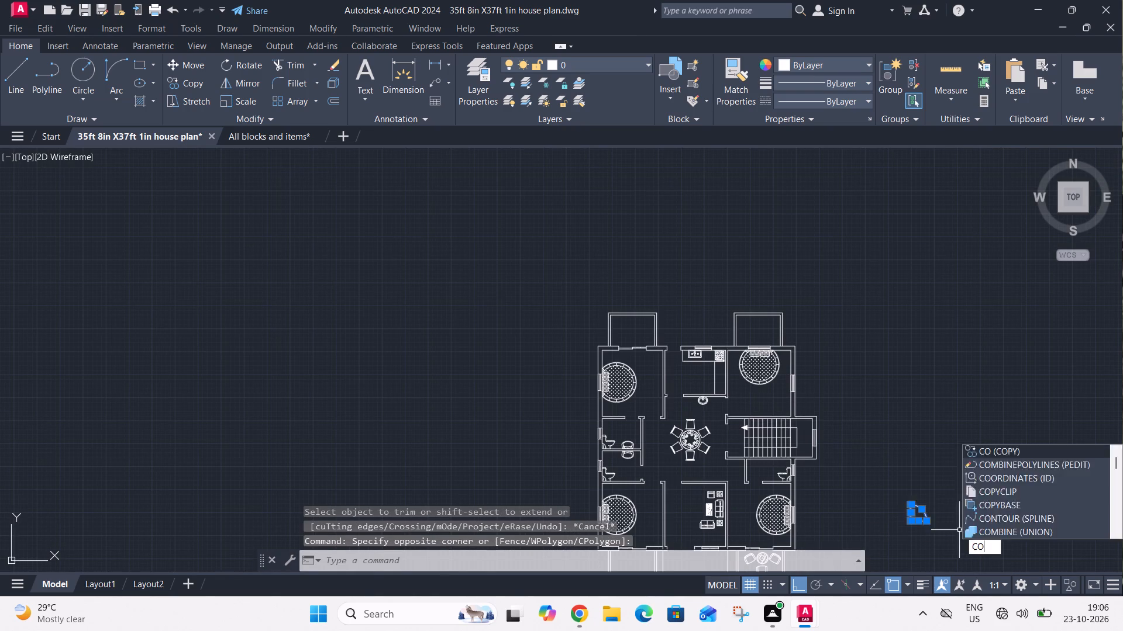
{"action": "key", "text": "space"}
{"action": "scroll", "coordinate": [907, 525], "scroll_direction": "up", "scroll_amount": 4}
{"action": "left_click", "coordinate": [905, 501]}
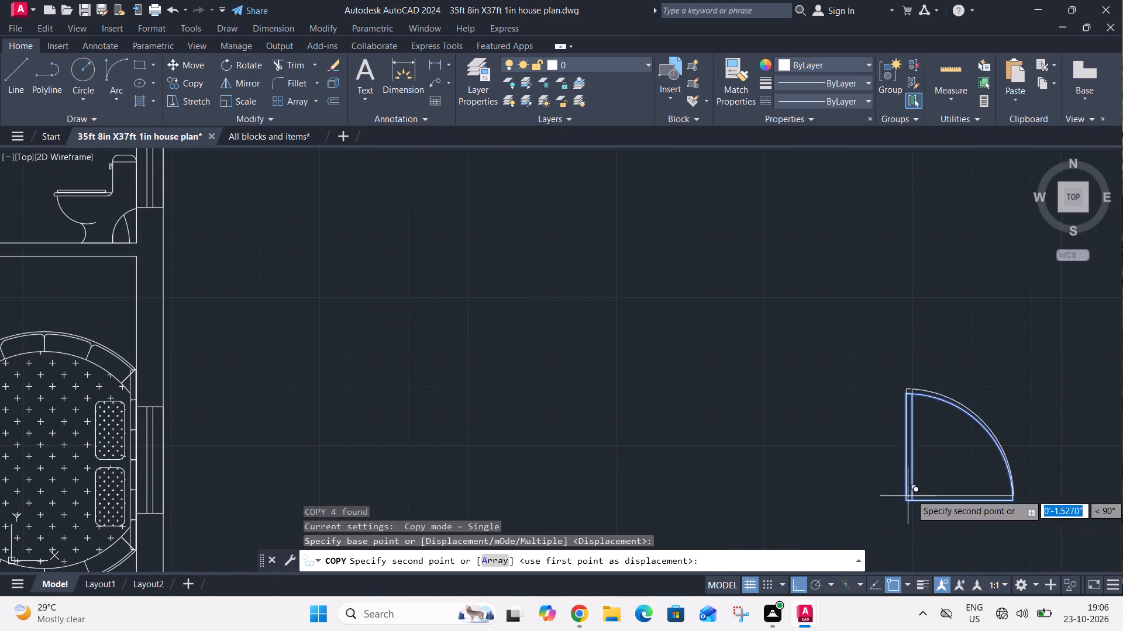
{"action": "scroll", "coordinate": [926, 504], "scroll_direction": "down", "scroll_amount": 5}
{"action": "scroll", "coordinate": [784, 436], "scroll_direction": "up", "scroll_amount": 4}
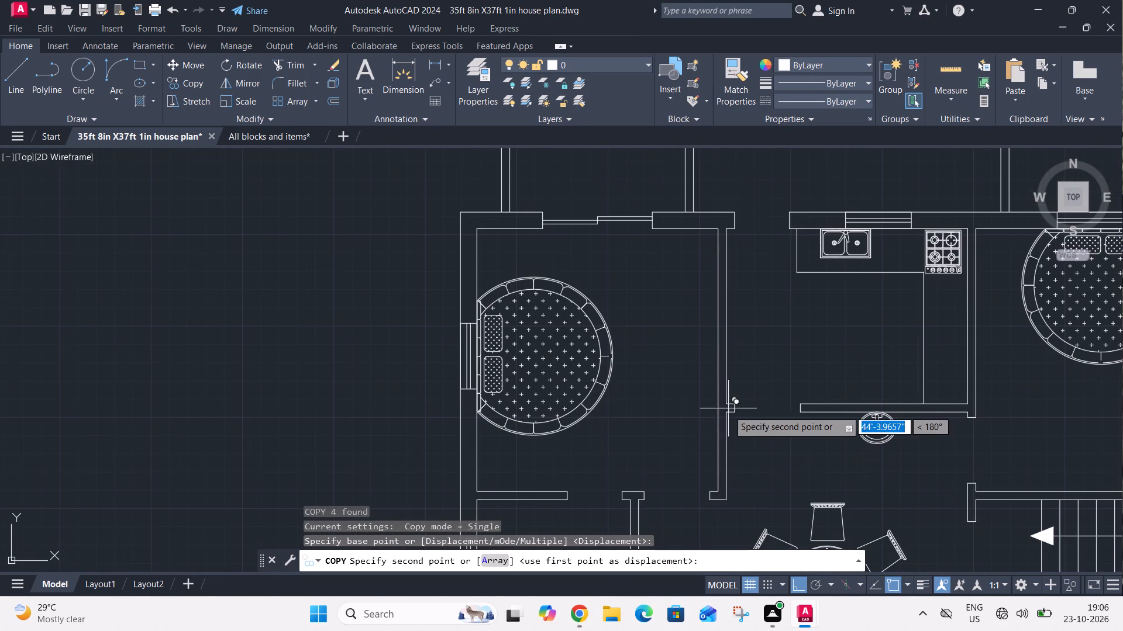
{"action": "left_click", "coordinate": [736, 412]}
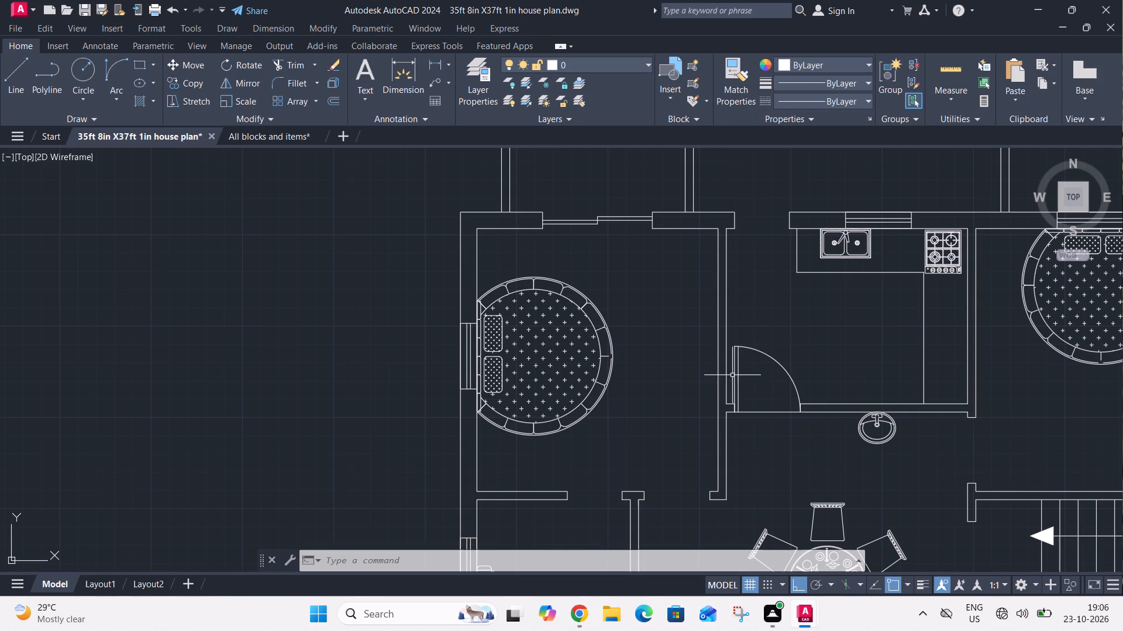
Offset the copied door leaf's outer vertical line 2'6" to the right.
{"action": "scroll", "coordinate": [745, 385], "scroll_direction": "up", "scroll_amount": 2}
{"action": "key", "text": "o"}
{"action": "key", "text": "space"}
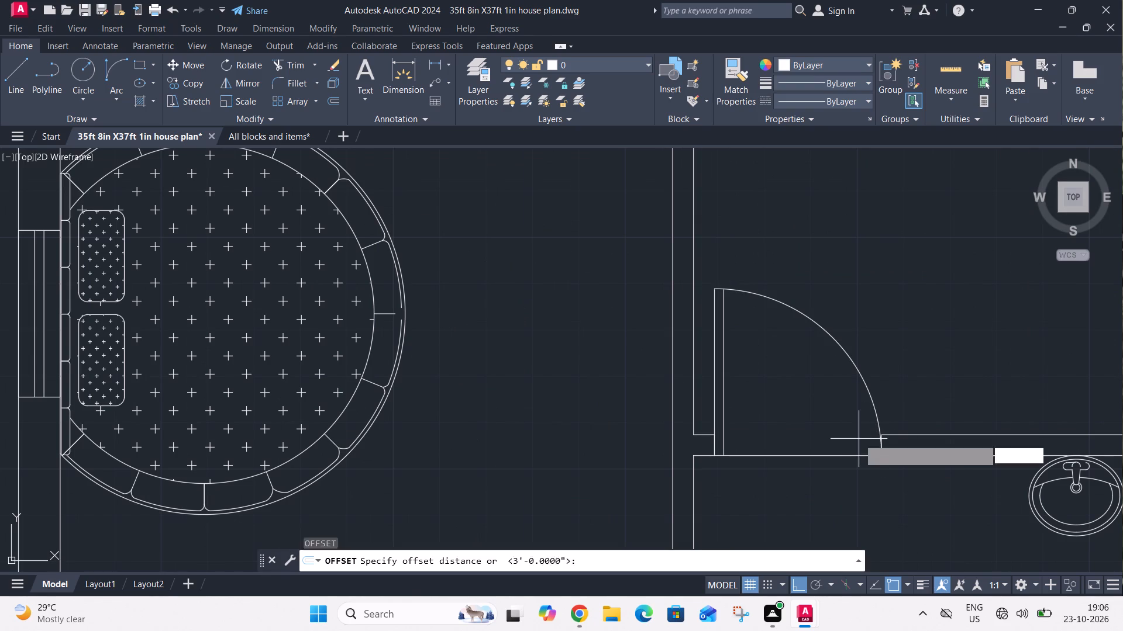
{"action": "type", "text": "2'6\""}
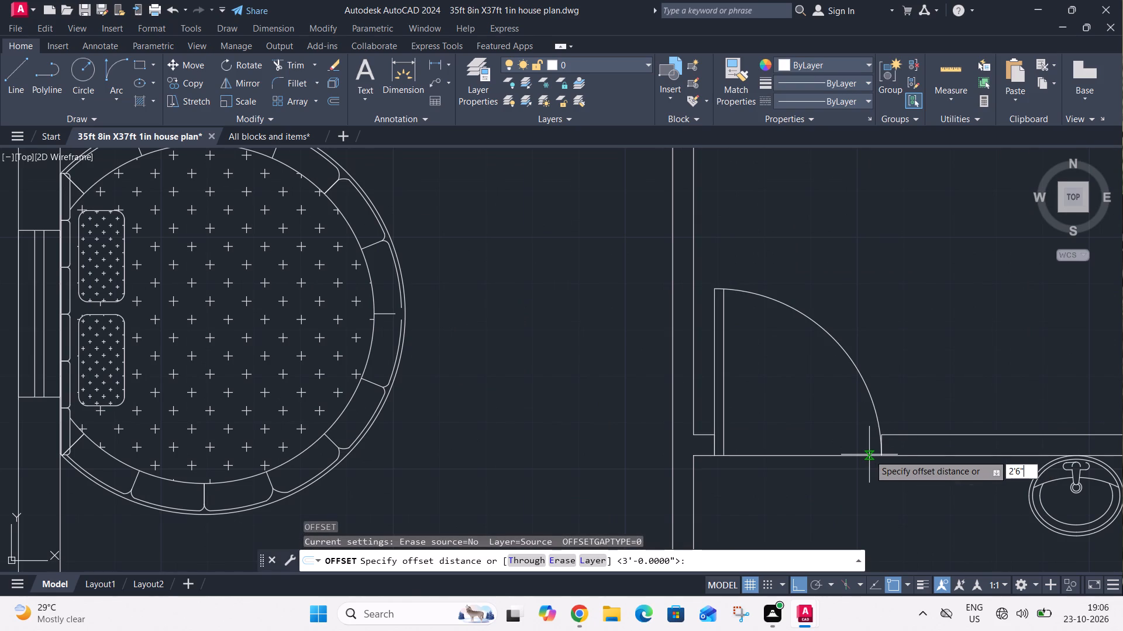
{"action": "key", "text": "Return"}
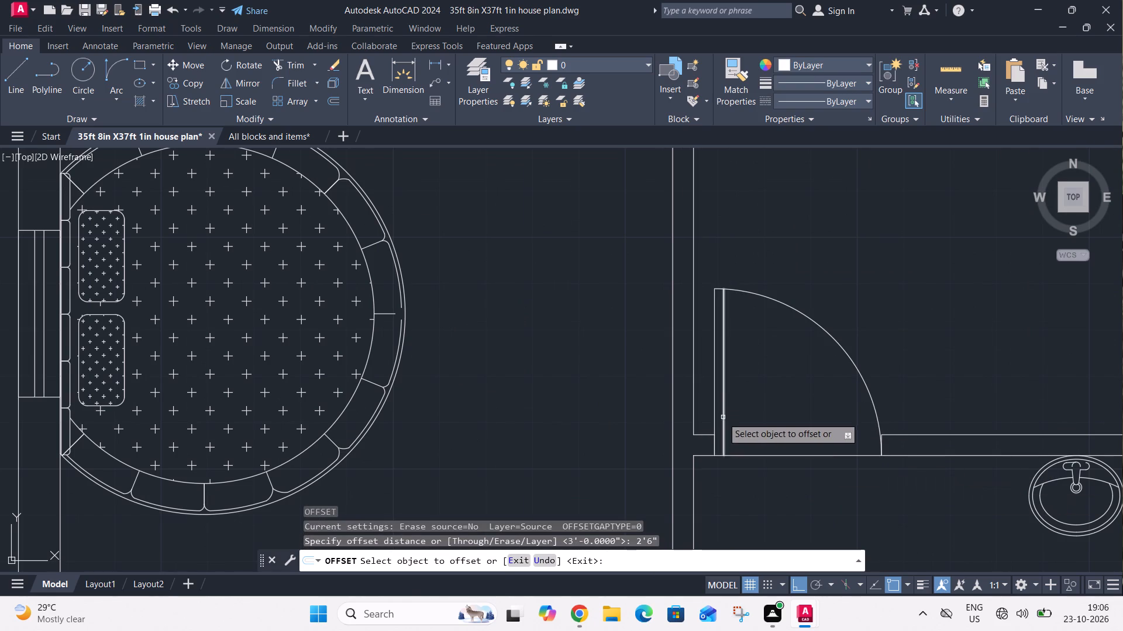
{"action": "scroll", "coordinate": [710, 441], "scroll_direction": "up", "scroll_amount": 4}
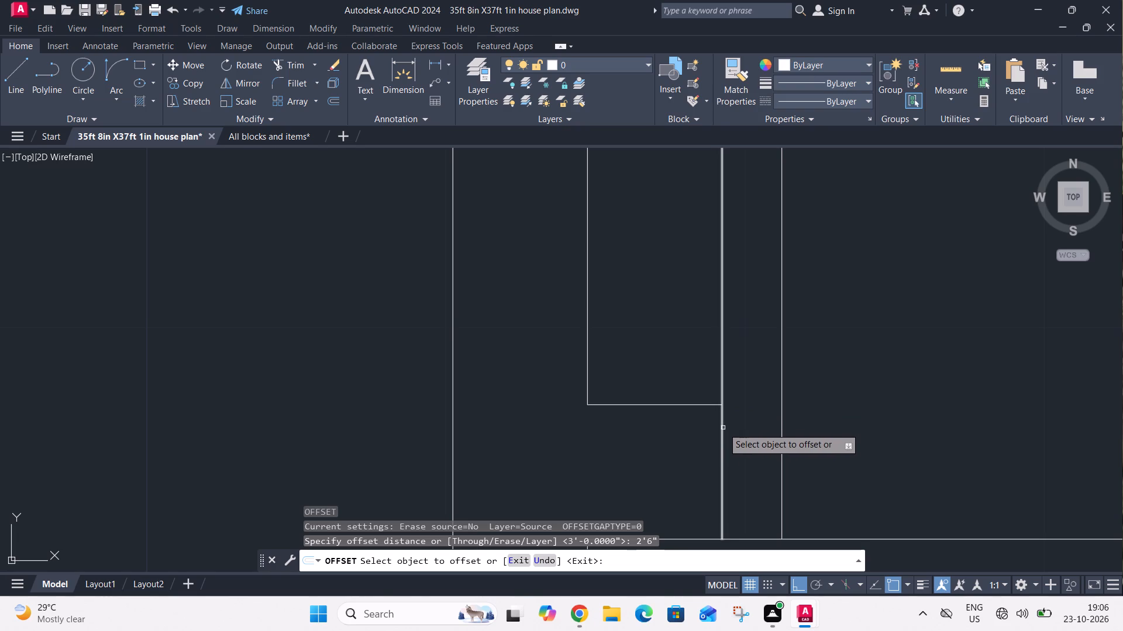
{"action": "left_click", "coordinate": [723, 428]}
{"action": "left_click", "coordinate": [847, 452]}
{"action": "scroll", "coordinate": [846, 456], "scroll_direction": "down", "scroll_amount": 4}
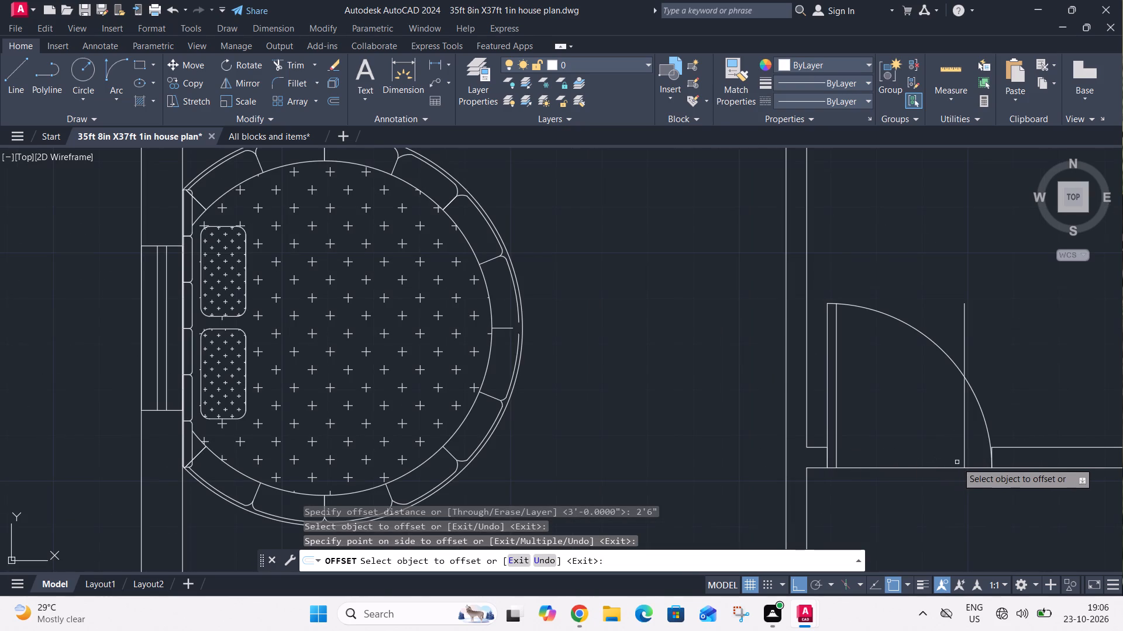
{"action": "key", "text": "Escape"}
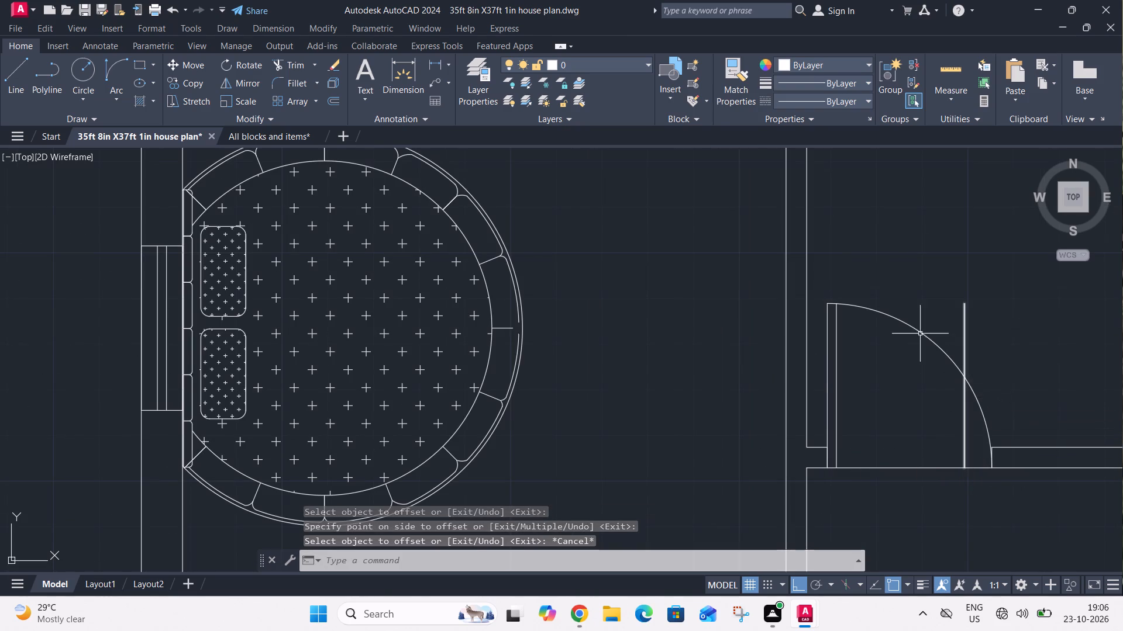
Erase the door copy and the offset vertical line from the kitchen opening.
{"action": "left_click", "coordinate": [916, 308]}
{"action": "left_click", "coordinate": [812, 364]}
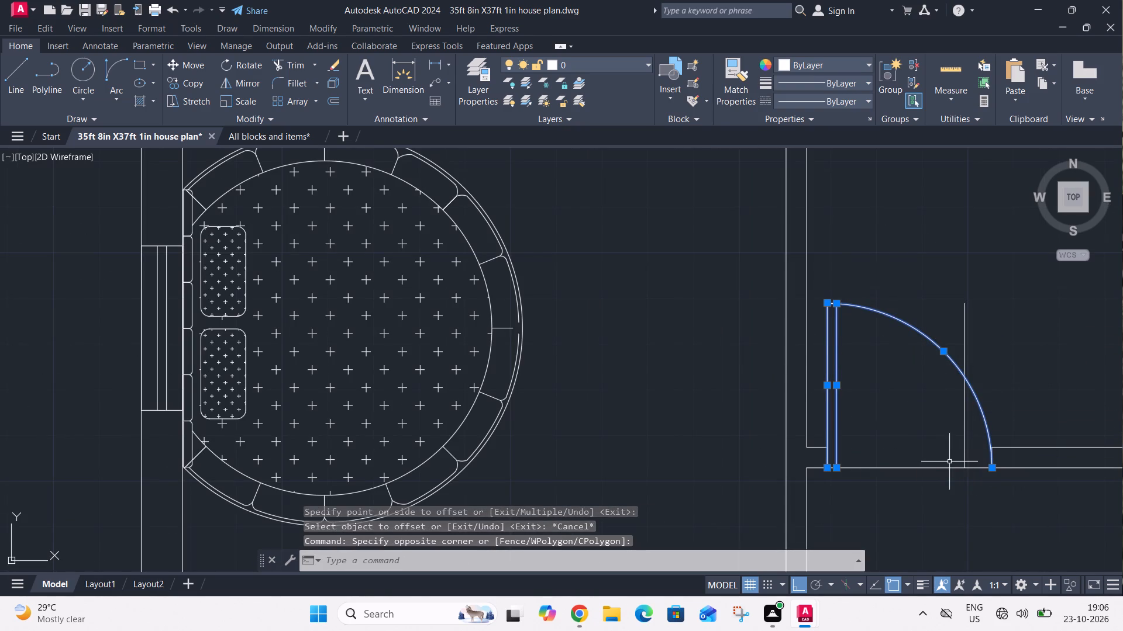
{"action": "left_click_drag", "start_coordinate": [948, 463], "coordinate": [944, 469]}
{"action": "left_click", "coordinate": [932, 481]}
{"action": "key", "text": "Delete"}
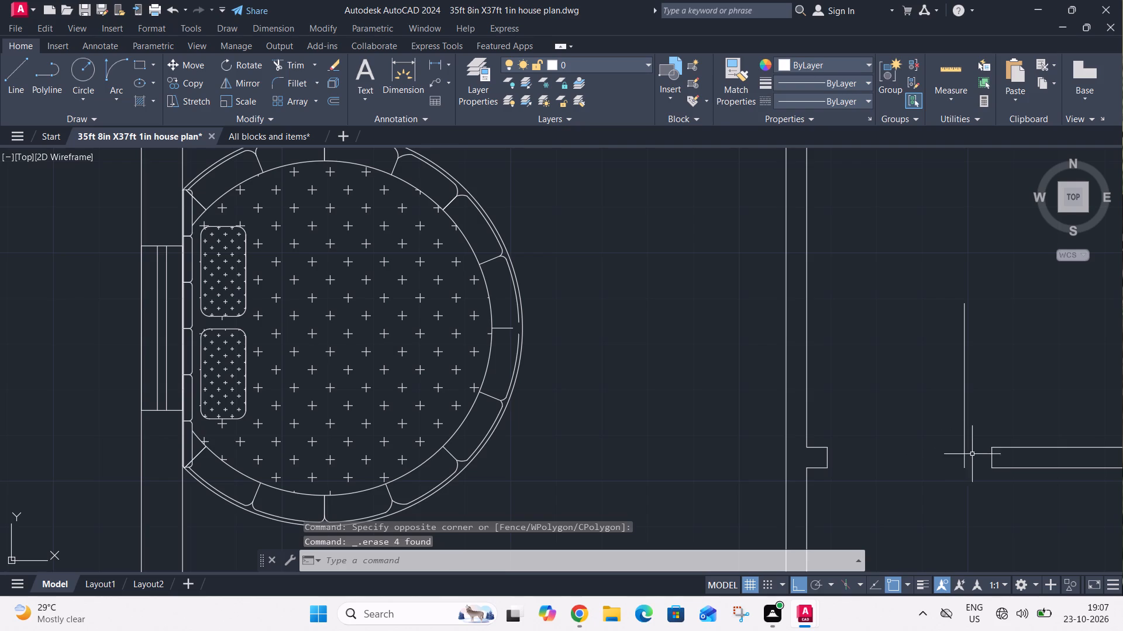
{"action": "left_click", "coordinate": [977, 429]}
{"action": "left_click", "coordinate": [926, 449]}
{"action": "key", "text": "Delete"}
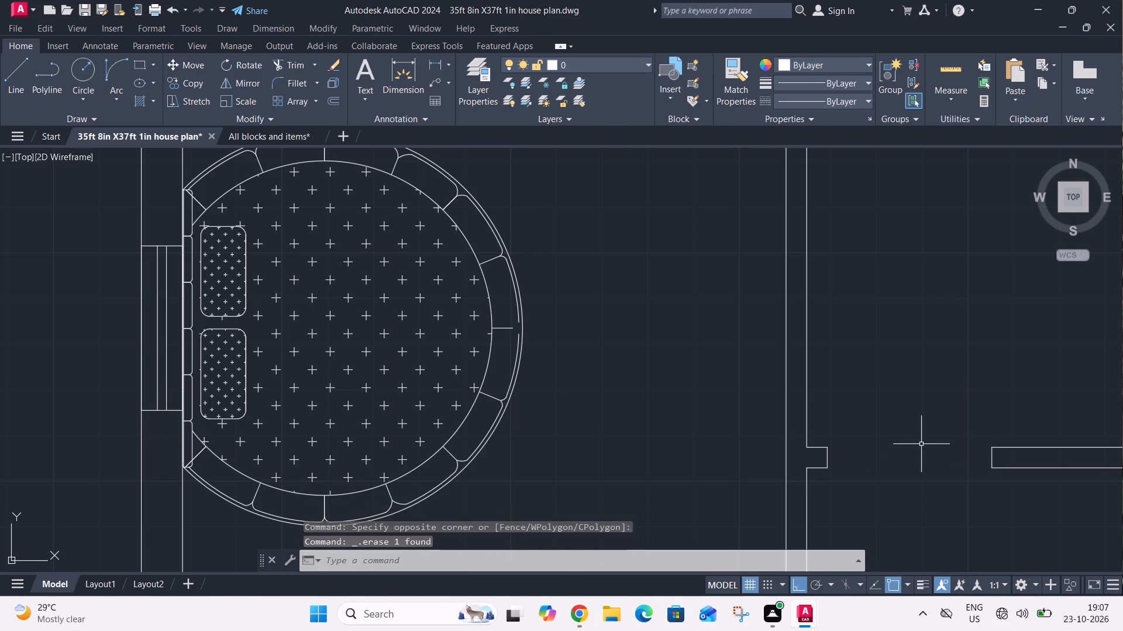
Offset the kitchen opening's left jamb line 2'6" to the right.
{"action": "key", "text": "o"}
{"action": "key", "text": "space"}
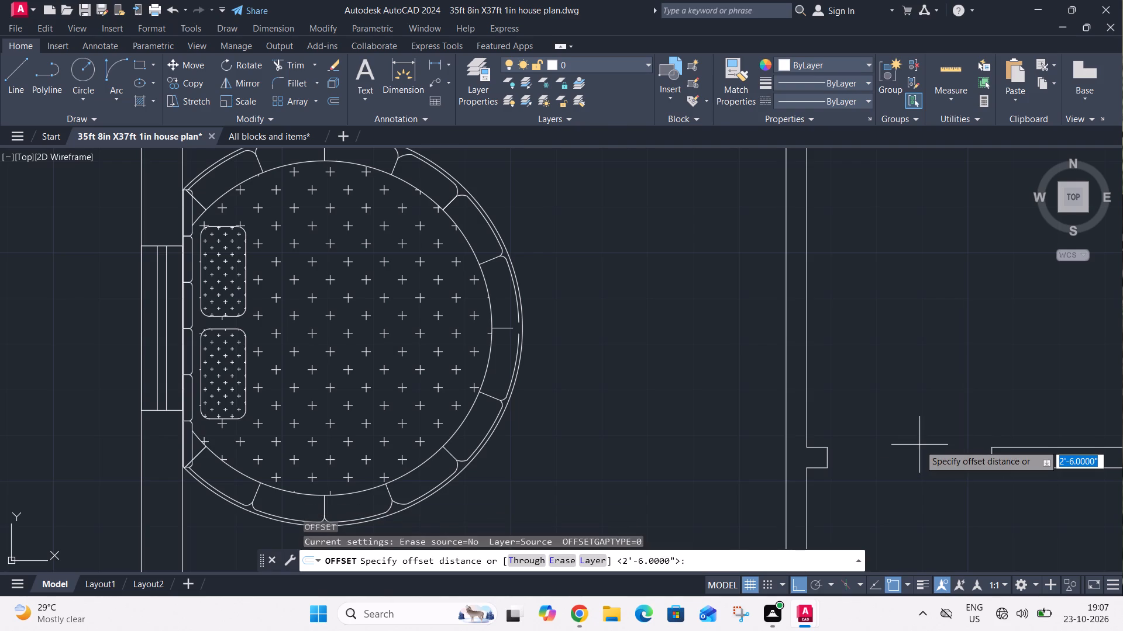
{"action": "key", "text": "Return"}
{"action": "left_click", "coordinate": [829, 465]}
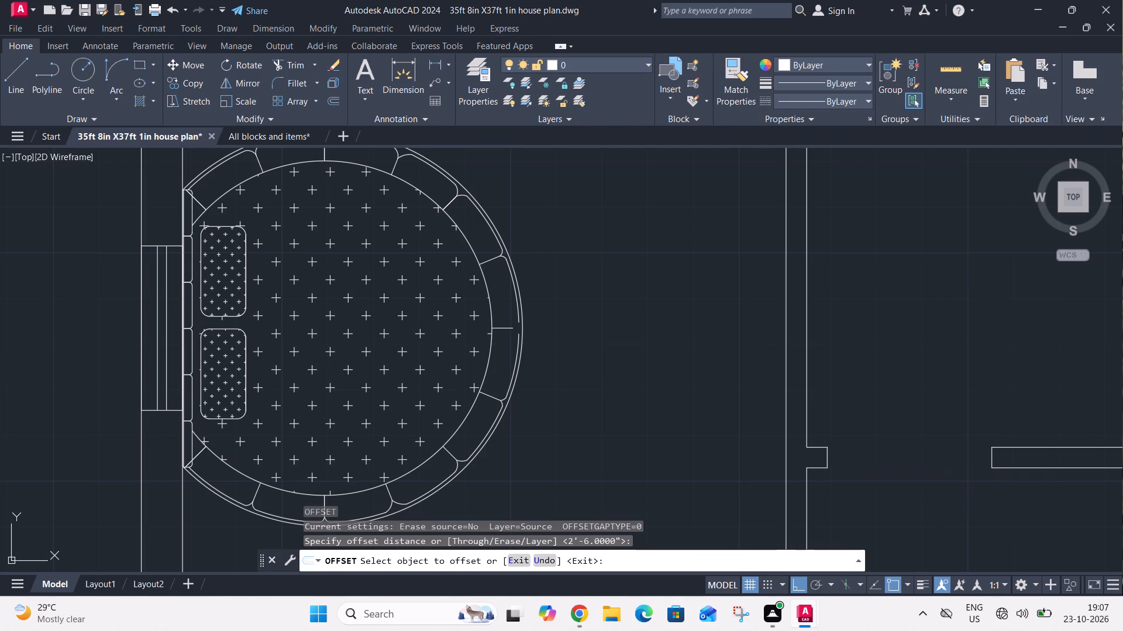
{"action": "left_click", "coordinate": [919, 470]}
{"action": "key", "text": "Escape"}
Extend the upper and lower lines of the kitchen's bottom wall leftward to the new jamb line.
{"action": "type", "text": "EX"}
{"action": "key", "text": "space"}
{"action": "left_click", "coordinate": [1015, 449]}
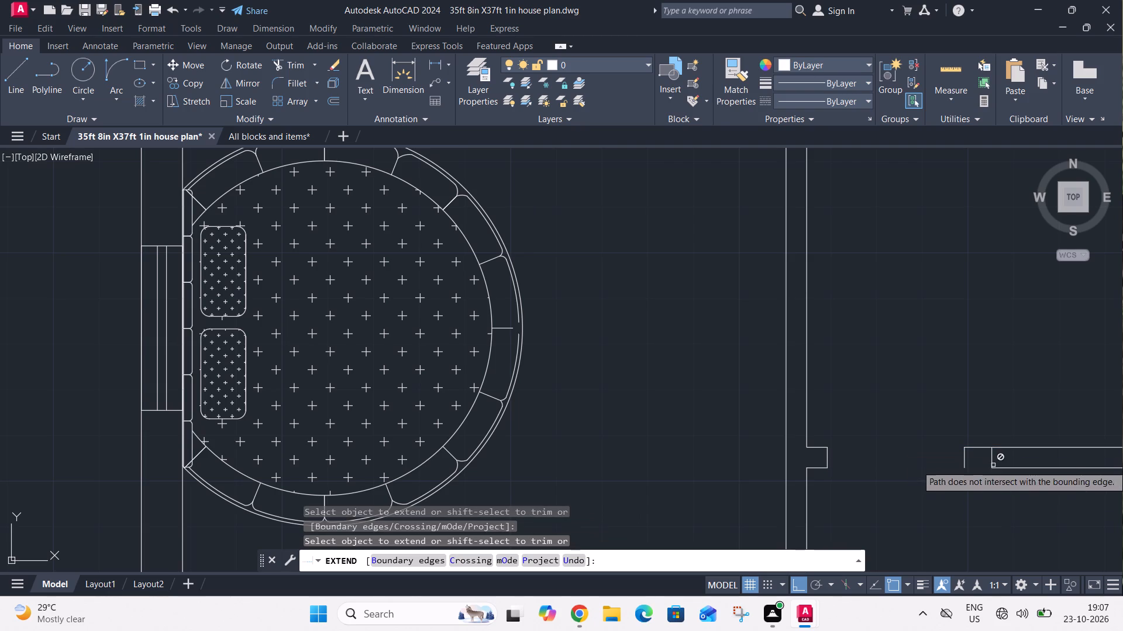
{"action": "left_click", "coordinate": [1003, 467]}
{"action": "key", "text": "Escape"}
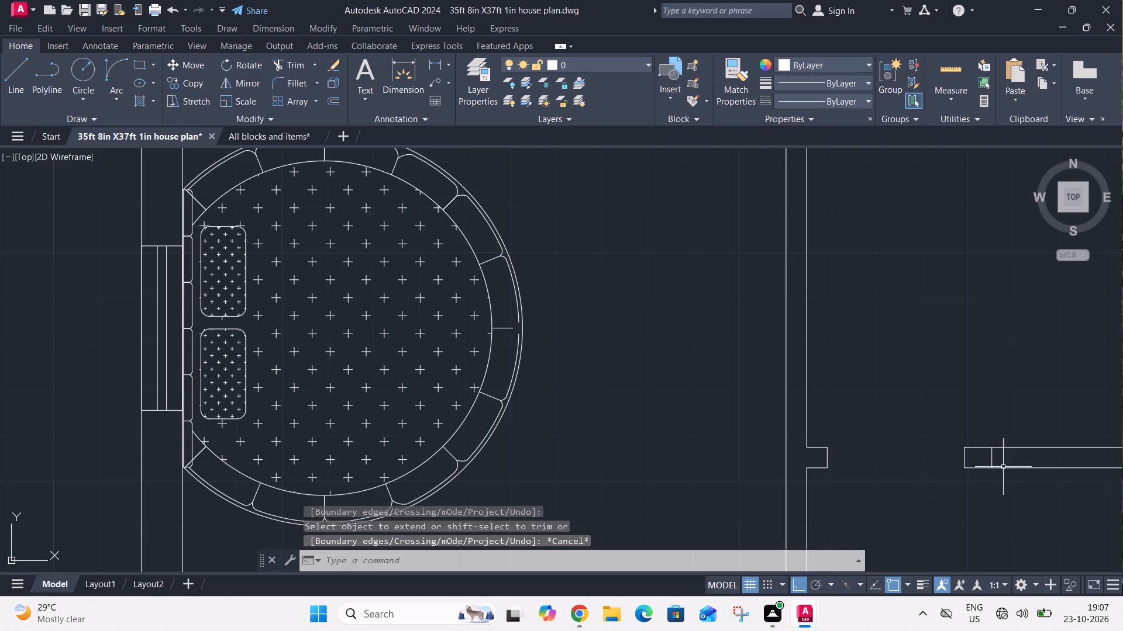
Trim away the old right jamb line that remains inside the extended kitchen wall.
{"action": "type", "text": "TR"}
{"action": "key", "text": "space"}
{"action": "left_click", "coordinate": [990, 456]}
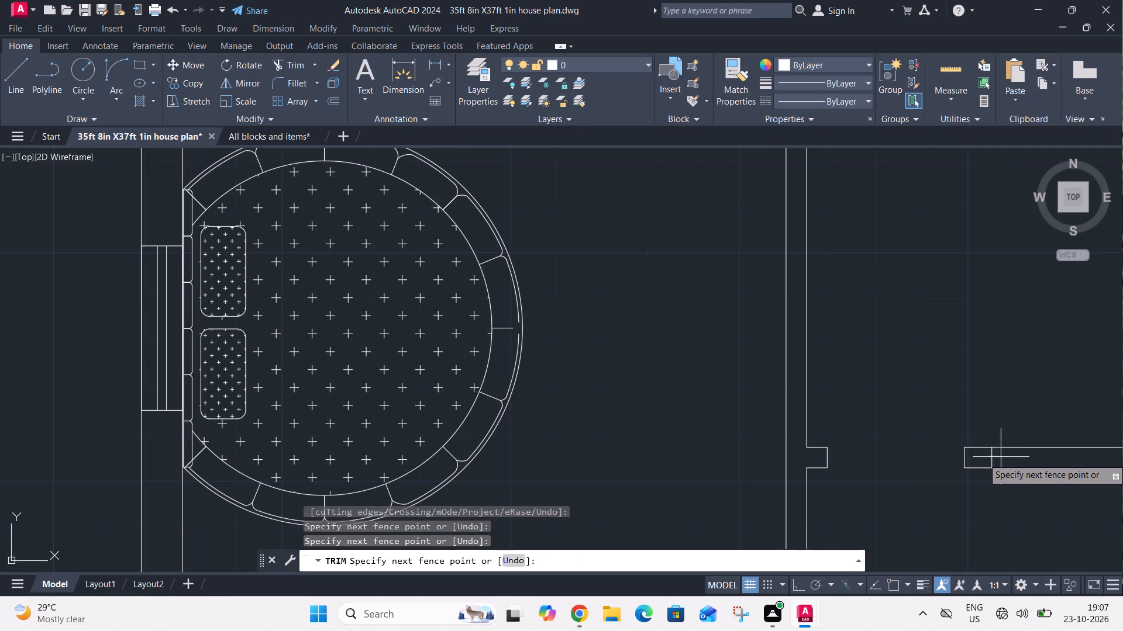
{"action": "left_click", "coordinate": [1012, 460]}
{"action": "key", "text": "Escape"}
Rotate the door symbol beside the plan 180° about its hinge corner.
{"action": "scroll", "coordinate": [977, 462], "scroll_direction": "down", "scroll_amount": 4}
{"action": "middle_click_drag", "start_coordinate": [1015, 498], "coordinate": [764, 411]}
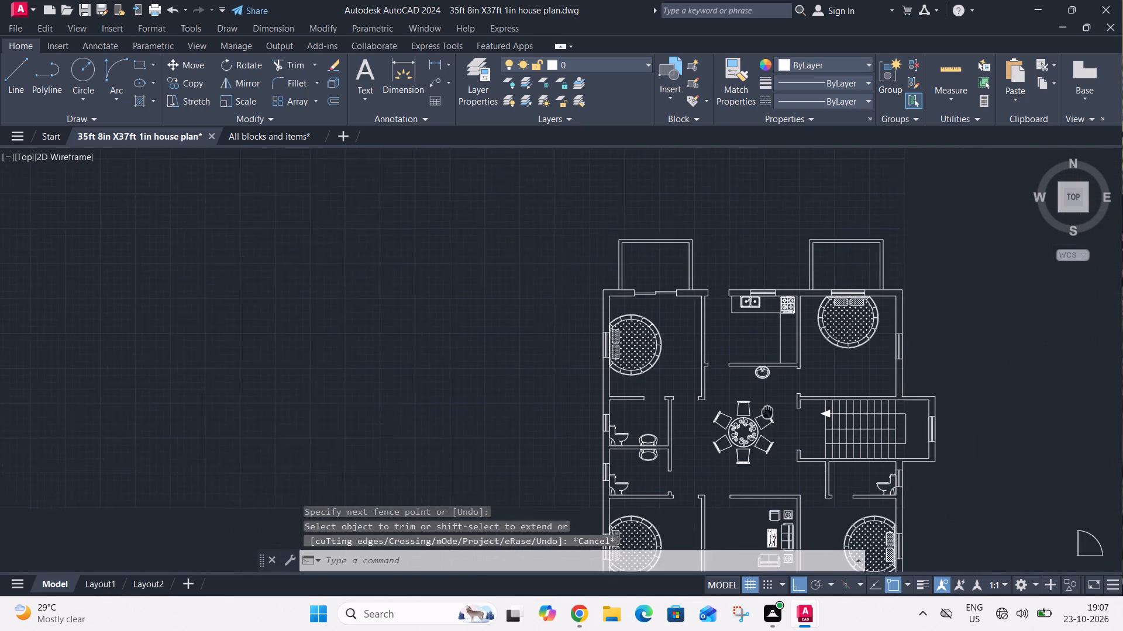
{"action": "middle_click_drag", "start_coordinate": [764, 411], "coordinate": [745, 410]}
{"action": "middle_click_drag", "start_coordinate": [1026, 534], "coordinate": [1012, 404]}
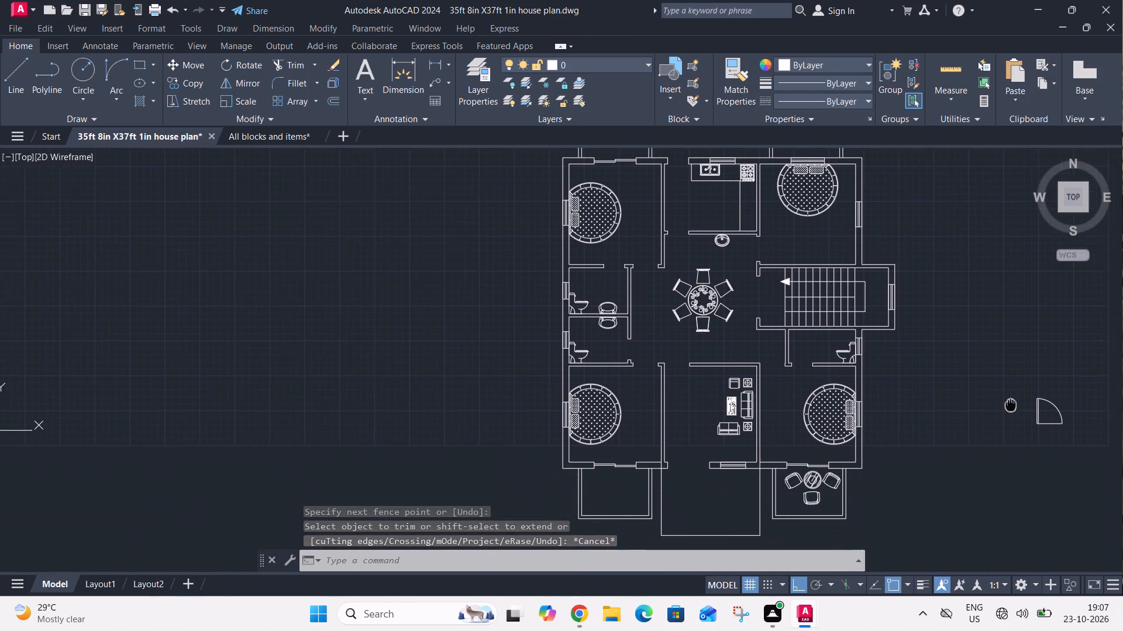
{"action": "middle_click_drag", "start_coordinate": [1012, 404], "coordinate": [1035, 405]}
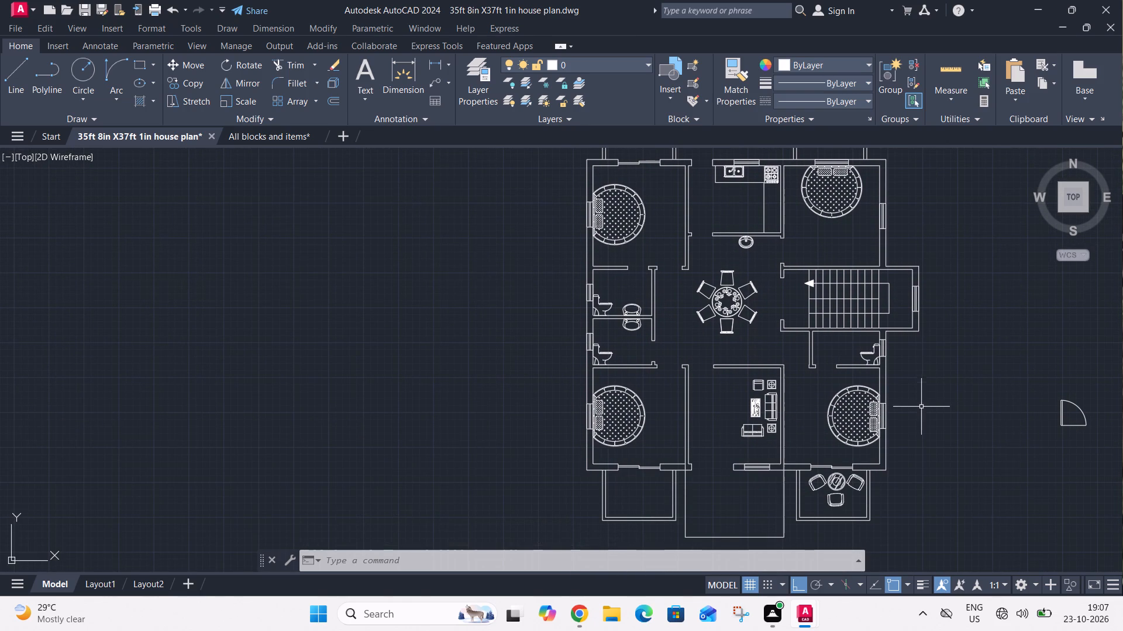
{"action": "middle_click_drag", "start_coordinate": [928, 412], "coordinate": [895, 363]}
{"action": "left_click_drag", "start_coordinate": [1004, 329], "coordinate": [1010, 339]}
{"action": "left_click", "coordinate": [1074, 405]}
{"action": "key", "text": "r"}
{"action": "key", "text": "o"}
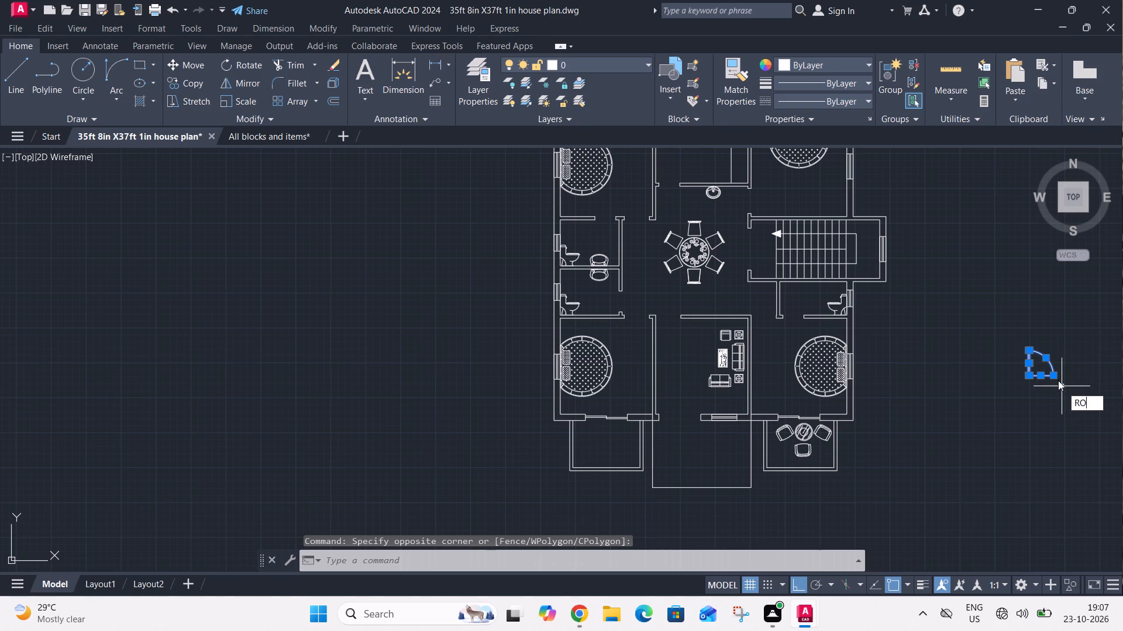
{"action": "key", "text": "space"}
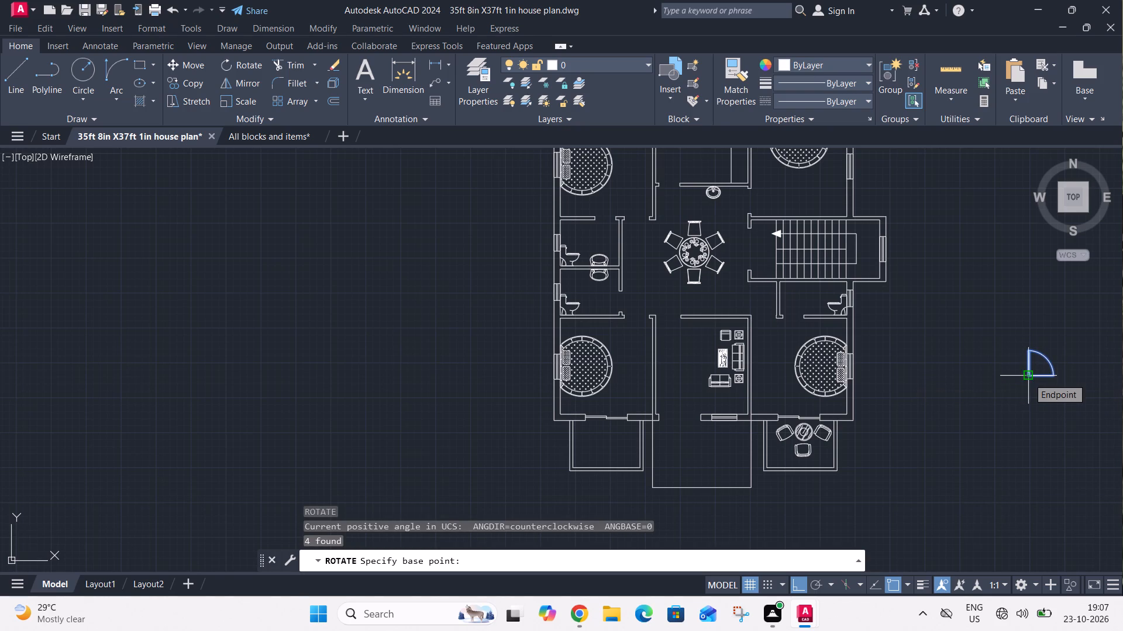
{"action": "left_click", "coordinate": [1028, 378]}
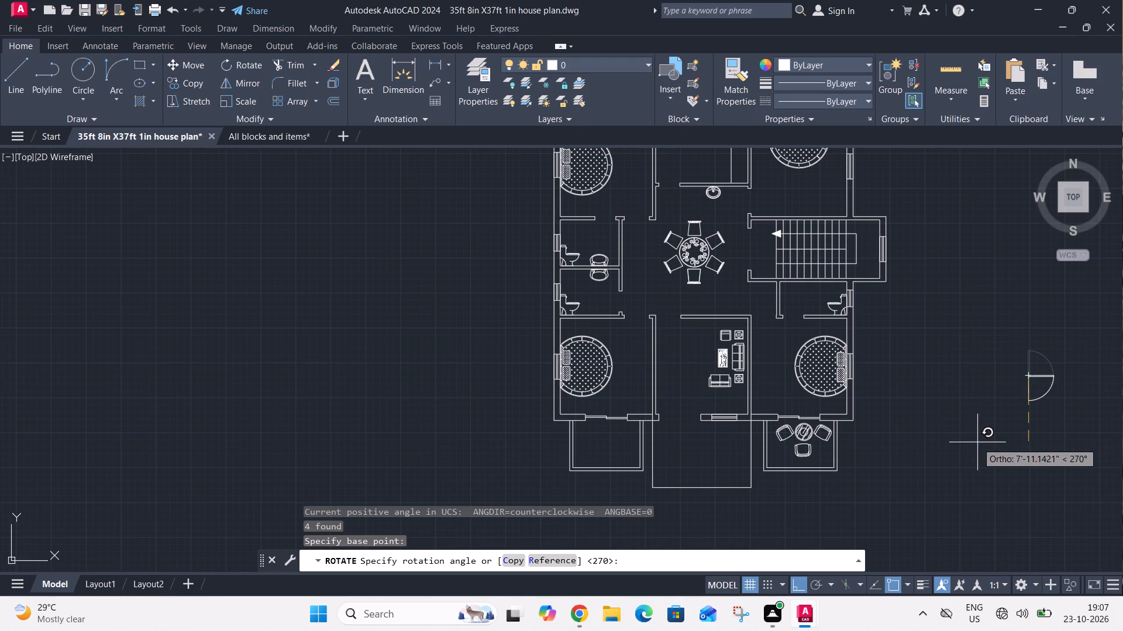
{"action": "left_click", "coordinate": [948, 436]}
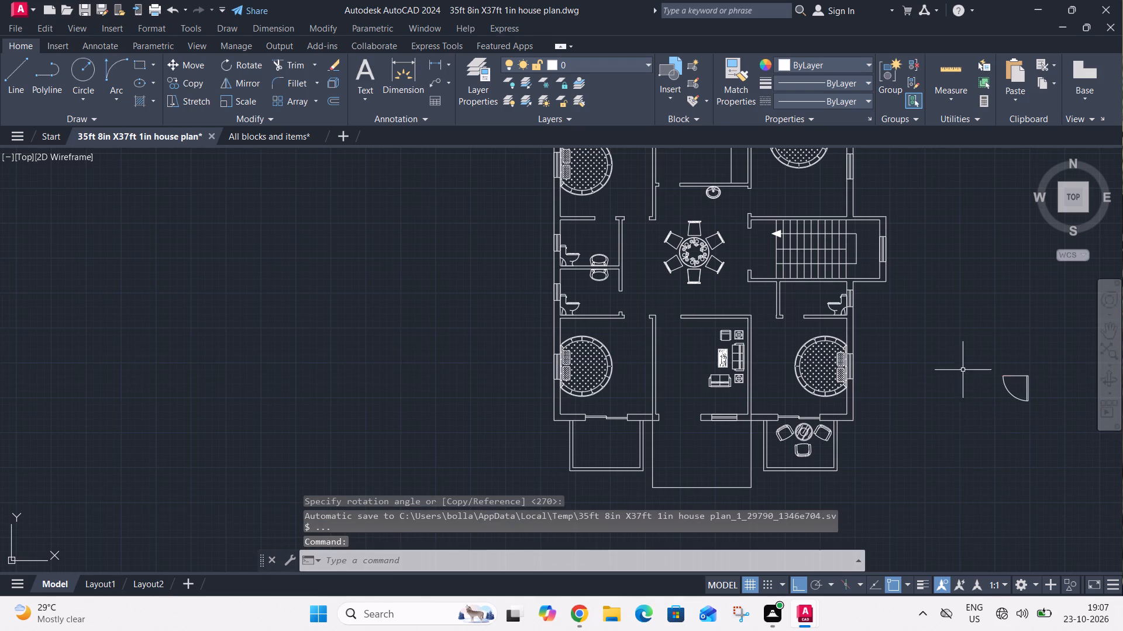
Copy the door symbol beside the plan into the lower-left bedroom's top opening, placing its hinge corner at the right jamb.
{"action": "left_click_drag", "start_coordinate": [966, 362], "coordinate": [974, 369]}
{"action": "left_click", "coordinate": [1065, 448]}
{"action": "key", "text": "c"}
{"action": "key", "text": "o"}
{"action": "key", "text": "space"}
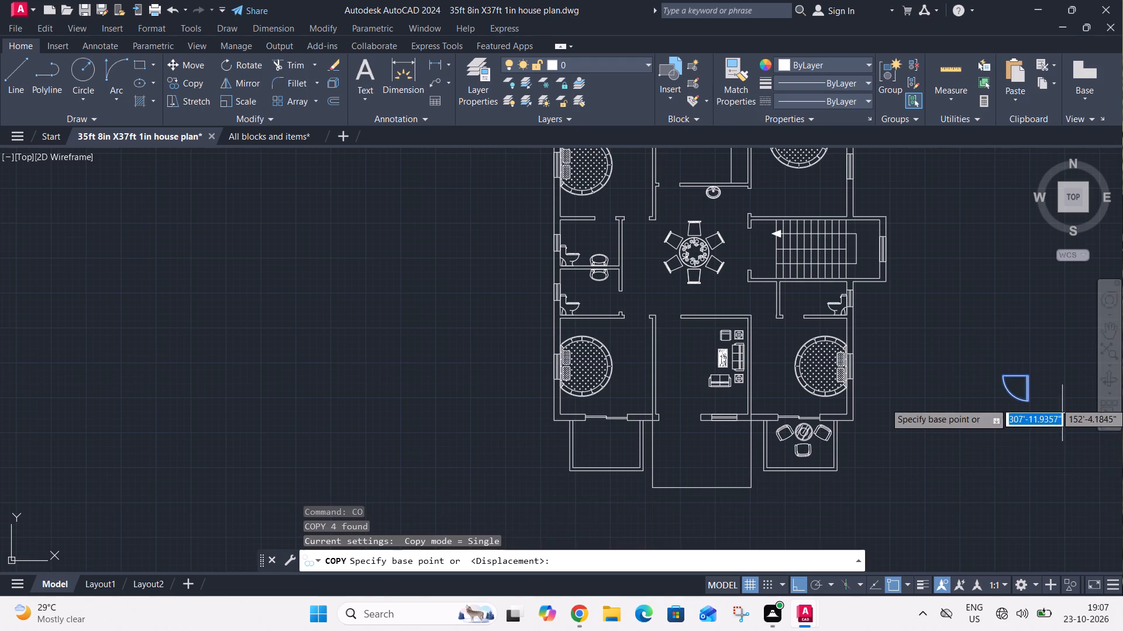
{"action": "scroll", "coordinate": [1029, 380], "scroll_direction": "up", "scroll_amount": 3}
{"action": "left_click", "coordinate": [1015, 362]}
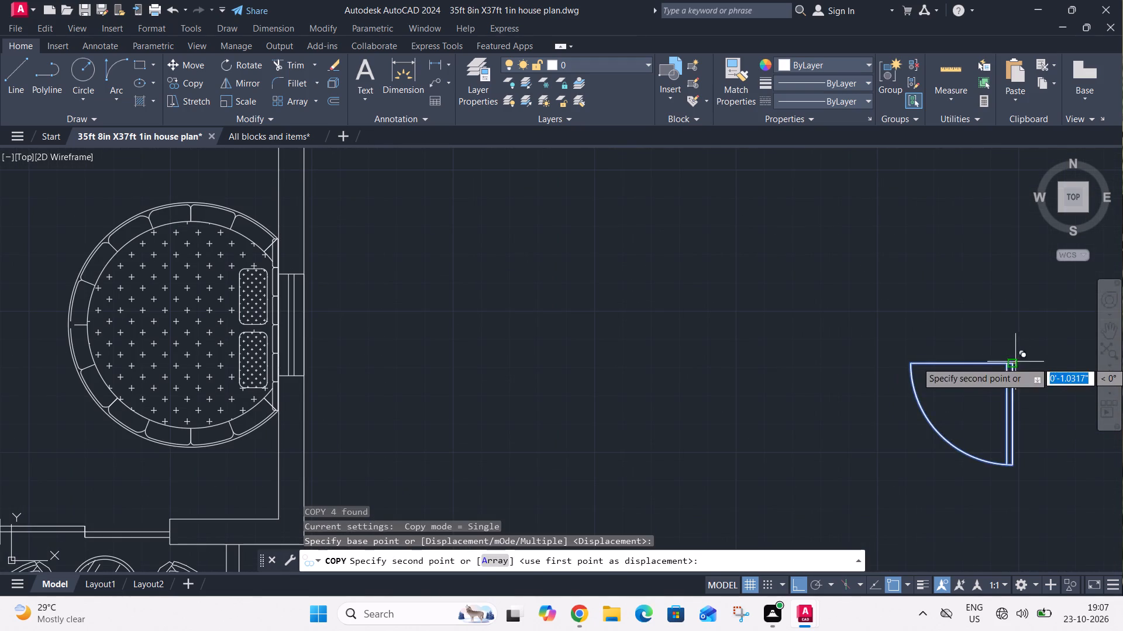
{"action": "scroll", "coordinate": [1043, 353], "scroll_direction": "down", "scroll_amount": 5}
{"action": "scroll", "coordinate": [791, 321], "scroll_direction": "up", "scroll_amount": 3}
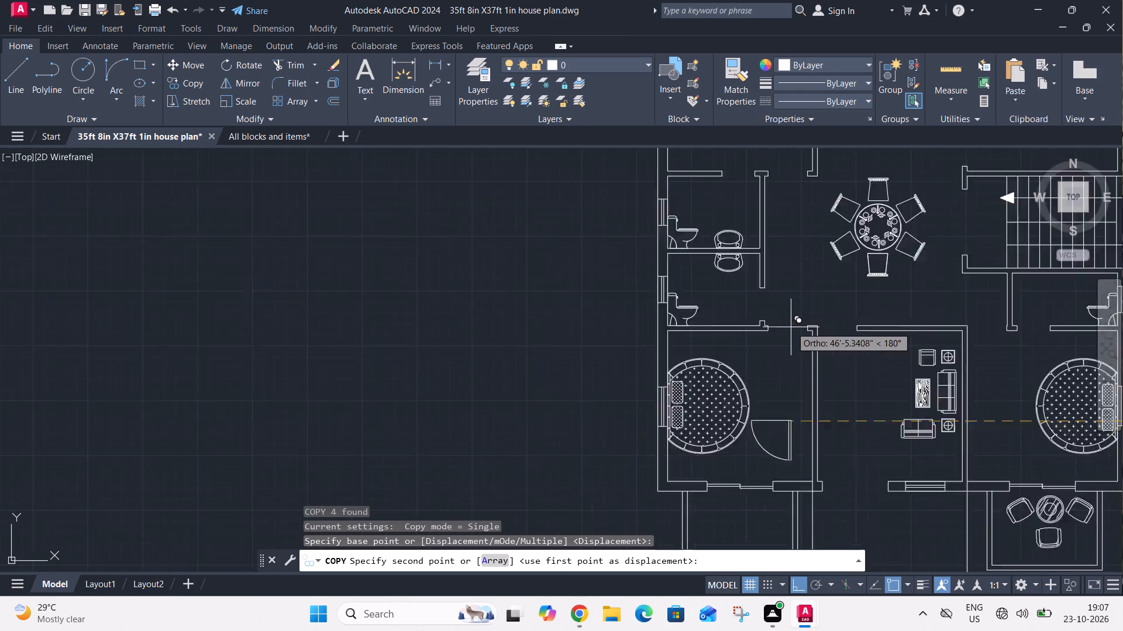
{"action": "left_click", "coordinate": [812, 324]}
Mirror the door symbol beside the plan about a vertical line to its right, keeping the original.
{"action": "scroll", "coordinate": [812, 324], "scroll_direction": "down", "scroll_amount": 3}
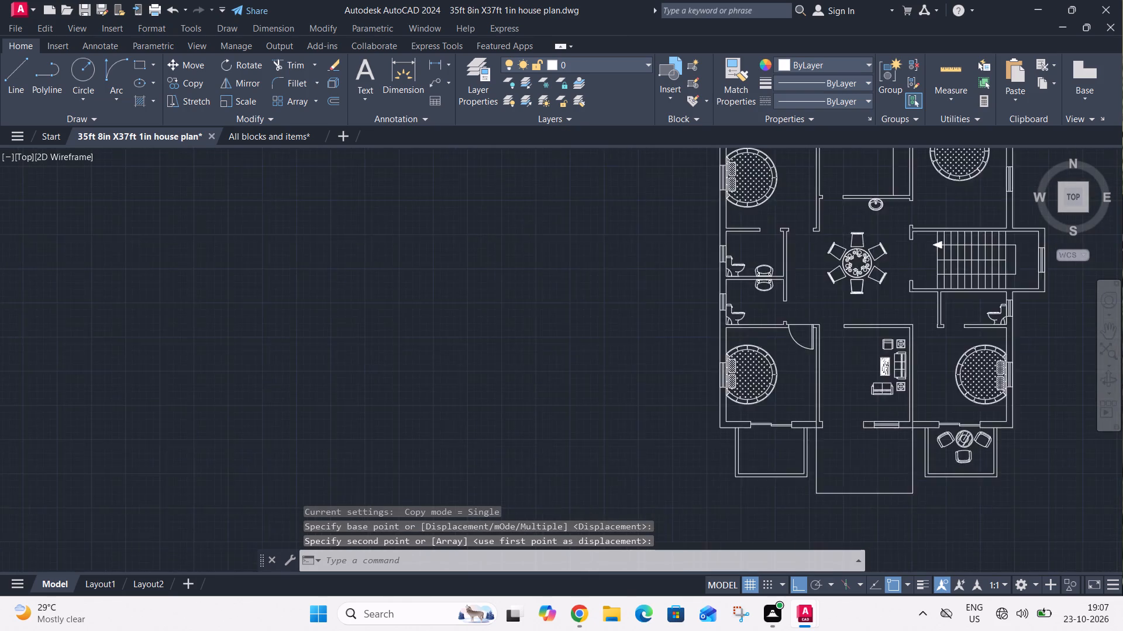
{"action": "middle_click_drag", "start_coordinate": [937, 360], "coordinate": [703, 376]}
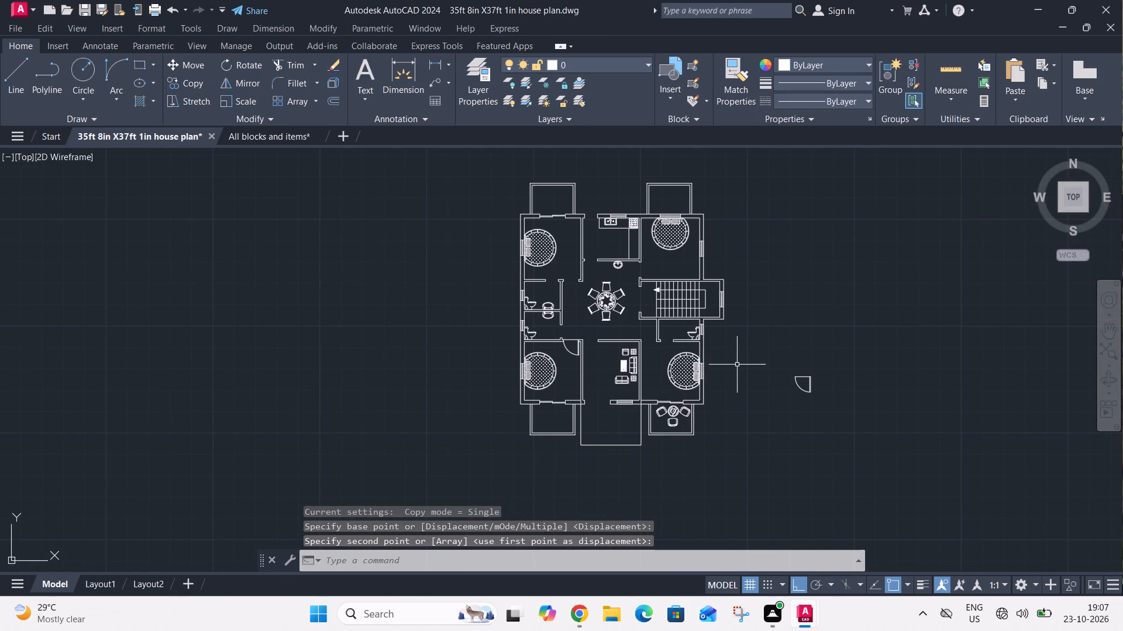
{"action": "scroll", "coordinate": [750, 362], "scroll_direction": "up", "scroll_amount": 2}
{"action": "left_click", "coordinate": [780, 378]}
{"action": "left_click", "coordinate": [959, 484]}
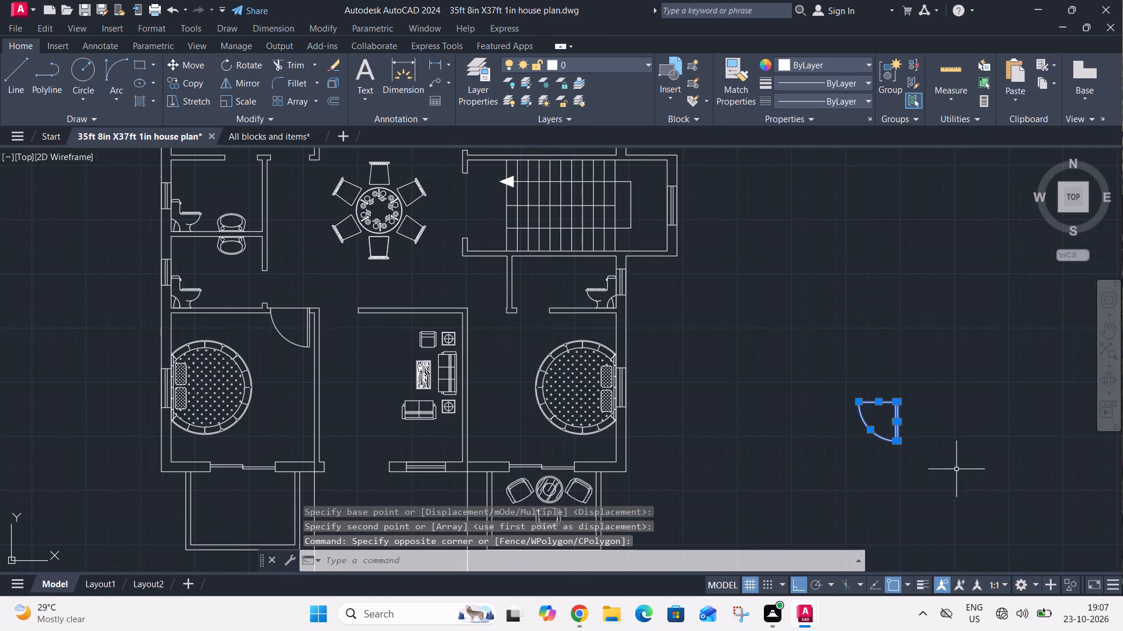
{"action": "key", "text": "m"}
{"action": "key", "text": "i"}
{"action": "key", "text": "space"}
{"action": "left_click", "coordinate": [931, 459]}
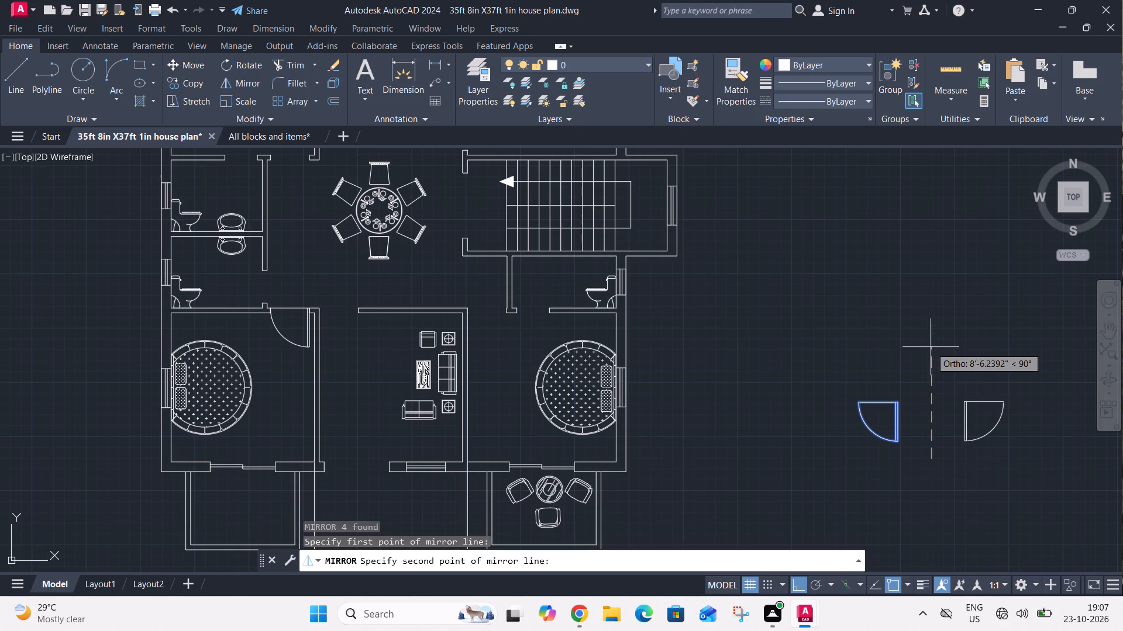
{"action": "left_click", "coordinate": [931, 347]}
{"action": "left_click_drag", "start_coordinate": [943, 394], "coordinate": [931, 347]}
Copy the mirrored door symbol into the lower-right bedroom's opening, placing its hinge corner at the left wall's top corner.
{"action": "left_click_drag", "start_coordinate": [924, 377], "coordinate": [941, 388]}
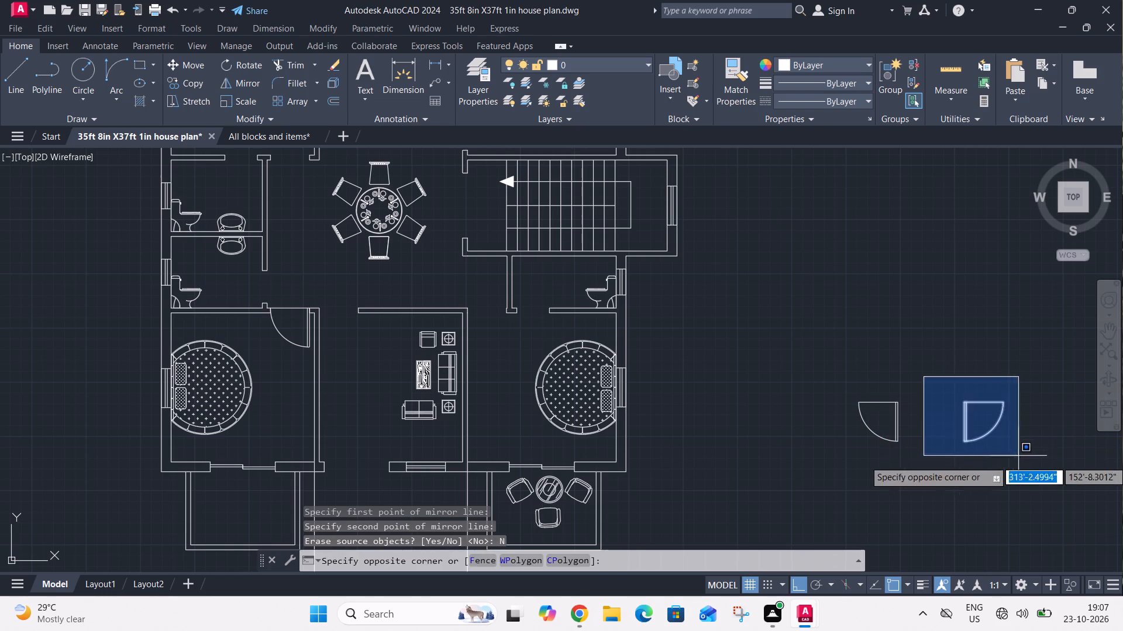
{"action": "left_click", "coordinate": [1022, 465]}
{"action": "key", "text": "c"}
{"action": "key", "text": "o"}
{"action": "key", "text": "space"}
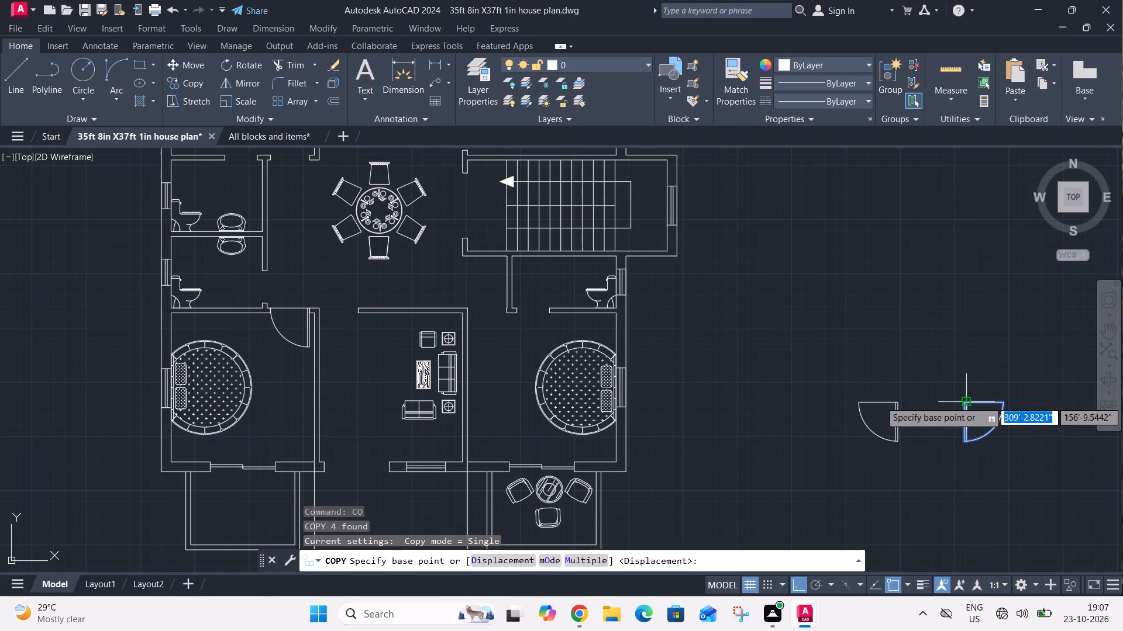
{"action": "left_click", "coordinate": [961, 398]}
{"action": "scroll", "coordinate": [960, 374], "scroll_direction": "down", "scroll_amount": 3}
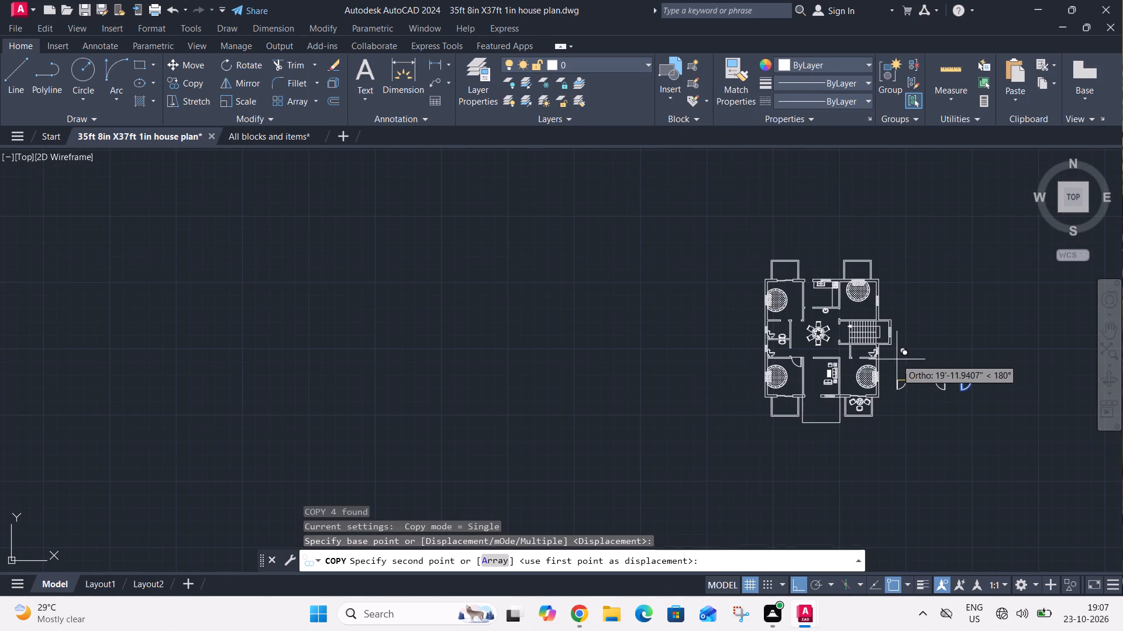
{"action": "scroll", "coordinate": [836, 358], "scroll_direction": "up", "scroll_amount": 4}
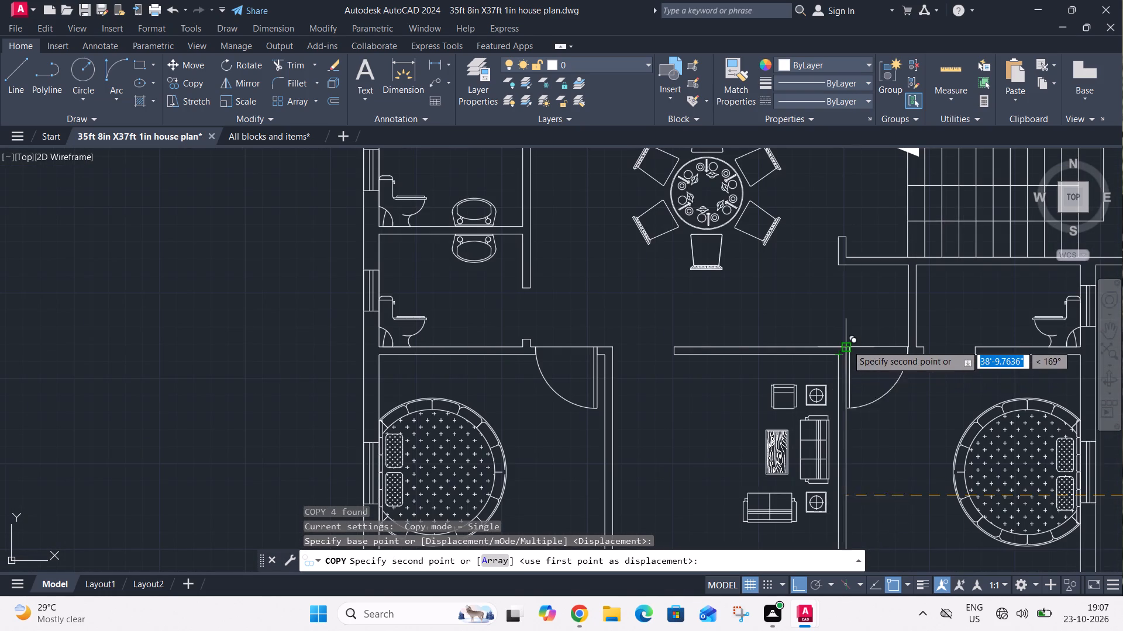
{"action": "left_click", "coordinate": [847, 344]}
Mirror the left door symbol beside the plan about a horizontal line above it, keeping the original.
{"action": "scroll", "coordinate": [848, 345], "scroll_direction": "down", "scroll_amount": 4}
{"action": "middle_click_drag", "start_coordinate": [919, 367], "coordinate": [813, 403]}
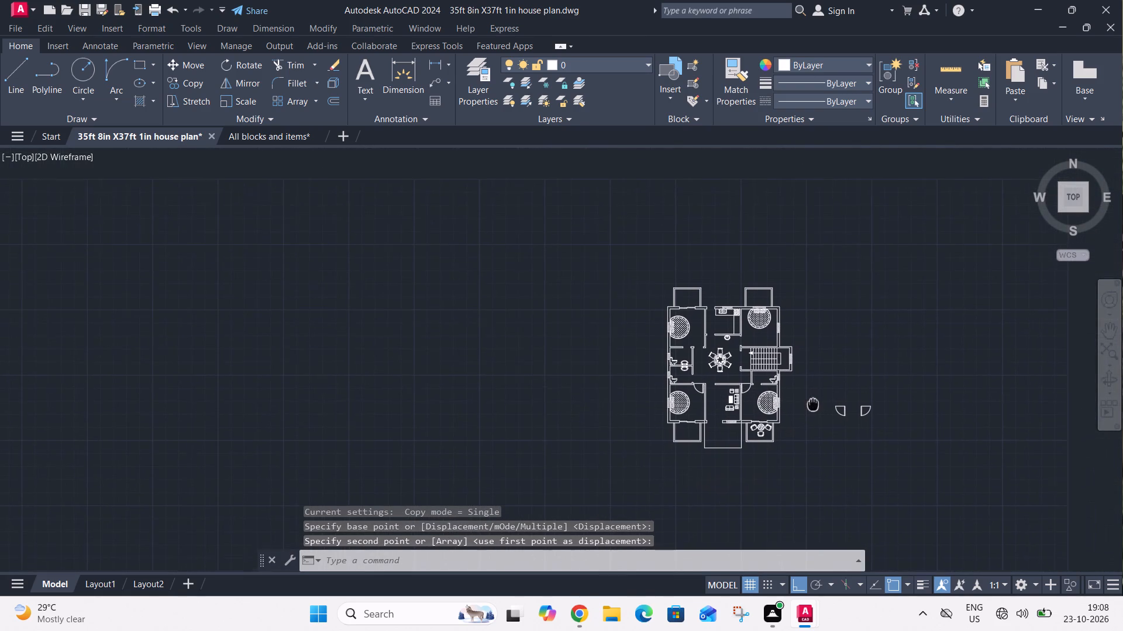
{"action": "middle_click_drag", "start_coordinate": [813, 403], "coordinate": [812, 405]}
{"action": "scroll", "coordinate": [834, 404], "scroll_direction": "up", "scroll_amount": 3}
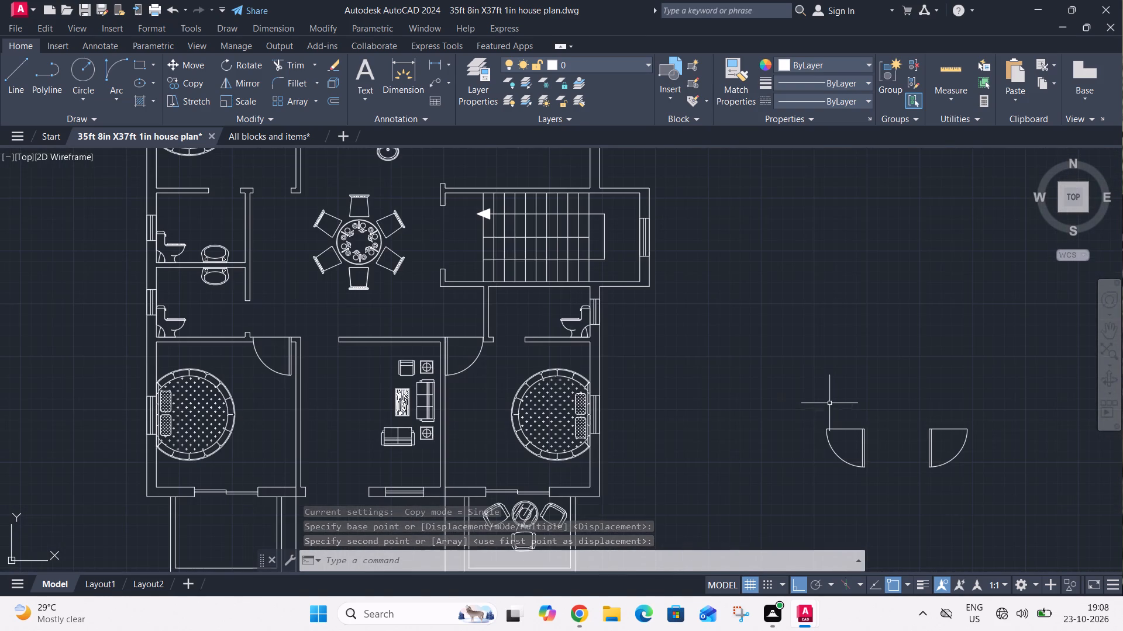
{"action": "left_click", "coordinate": [810, 407]}
{"action": "left_click", "coordinate": [889, 490]}
{"action": "key", "text": "m"}
{"action": "key", "text": "i"}
{"action": "key", "text": "space"}
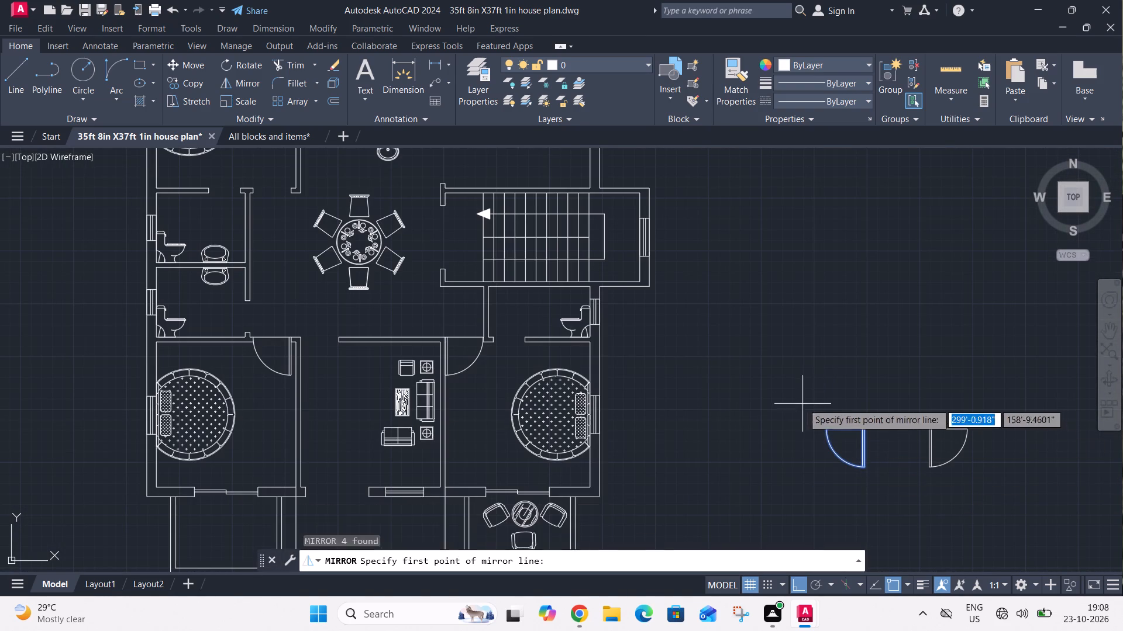
{"action": "left_click", "coordinate": [802, 402]}
{"action": "left_click", "coordinate": [900, 411]}
{"action": "left_click_drag", "start_coordinate": [921, 462], "coordinate": [900, 412]}
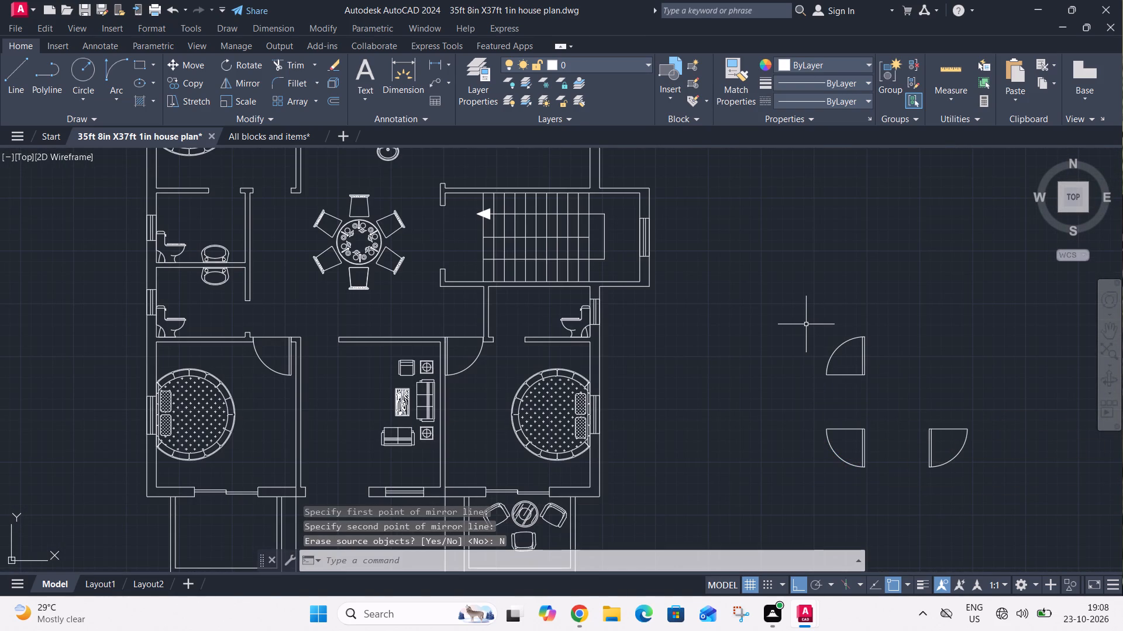
Mirror the new upper door symbol about a vertical line to its right, keeping the original.
{"action": "left_click", "coordinate": [801, 306]}
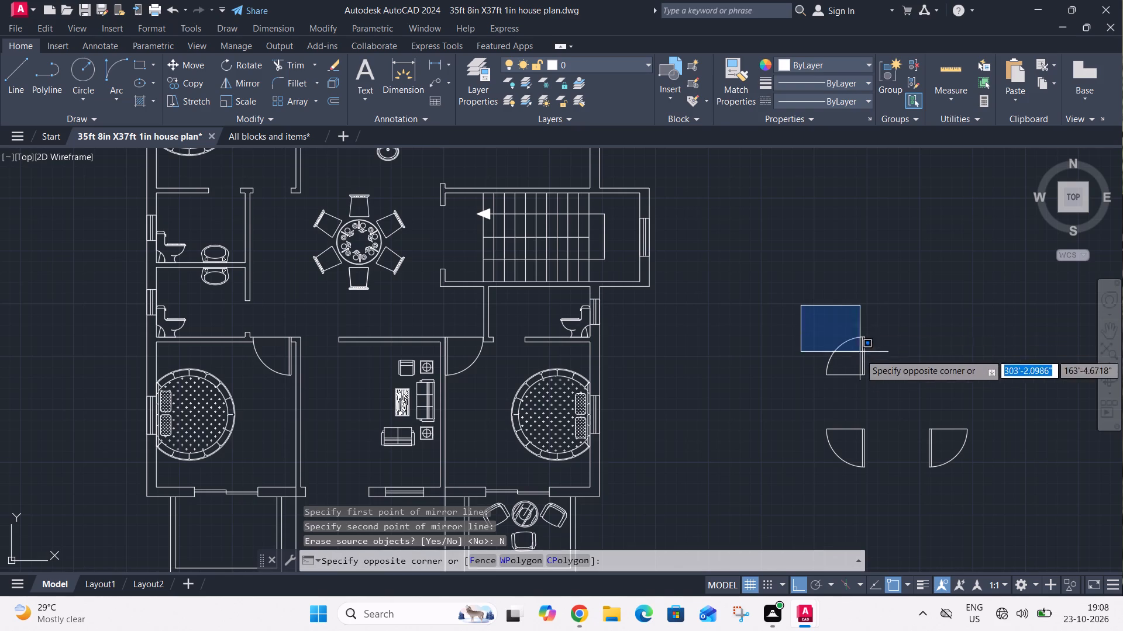
{"action": "left_click", "coordinate": [883, 395]}
{"action": "type", "text": "MI"}
{"action": "key", "text": "space"}
{"action": "left_click", "coordinate": [895, 398]}
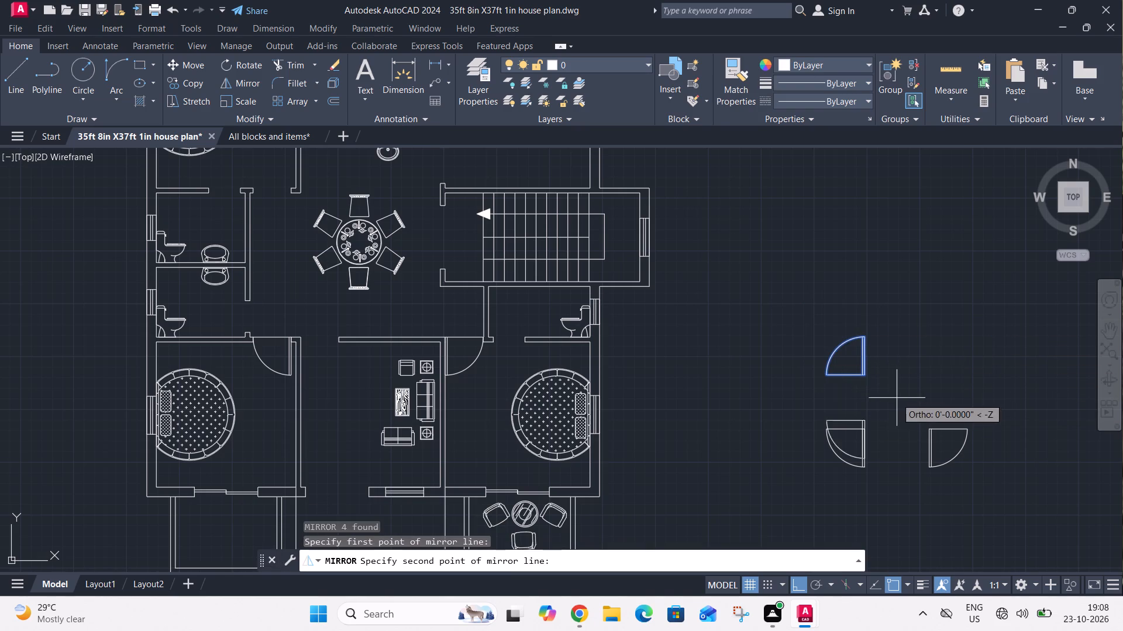
{"action": "left_click", "coordinate": [911, 284]}
{"action": "left_click_drag", "start_coordinate": [942, 339], "coordinate": [911, 284]}
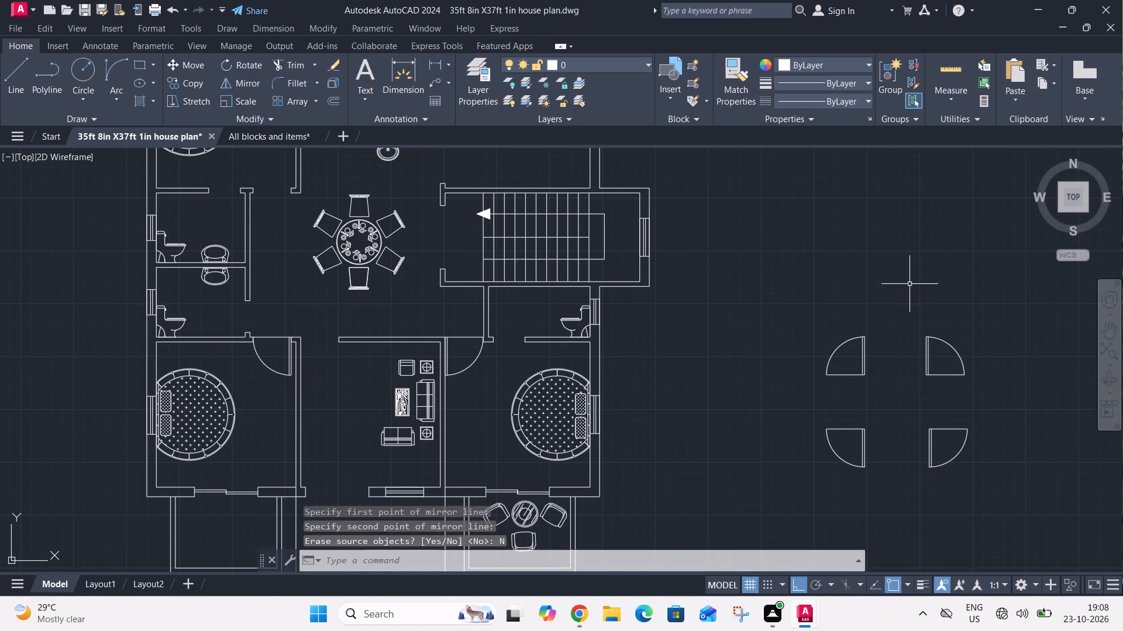
Copy the upper-left spare door symbol into the upper-left bedroom's bottom opening, placing its hinge corner at the right jamb's midpoint.
{"action": "left_click", "coordinate": [794, 315]}
{"action": "left_click", "coordinate": [911, 408]}
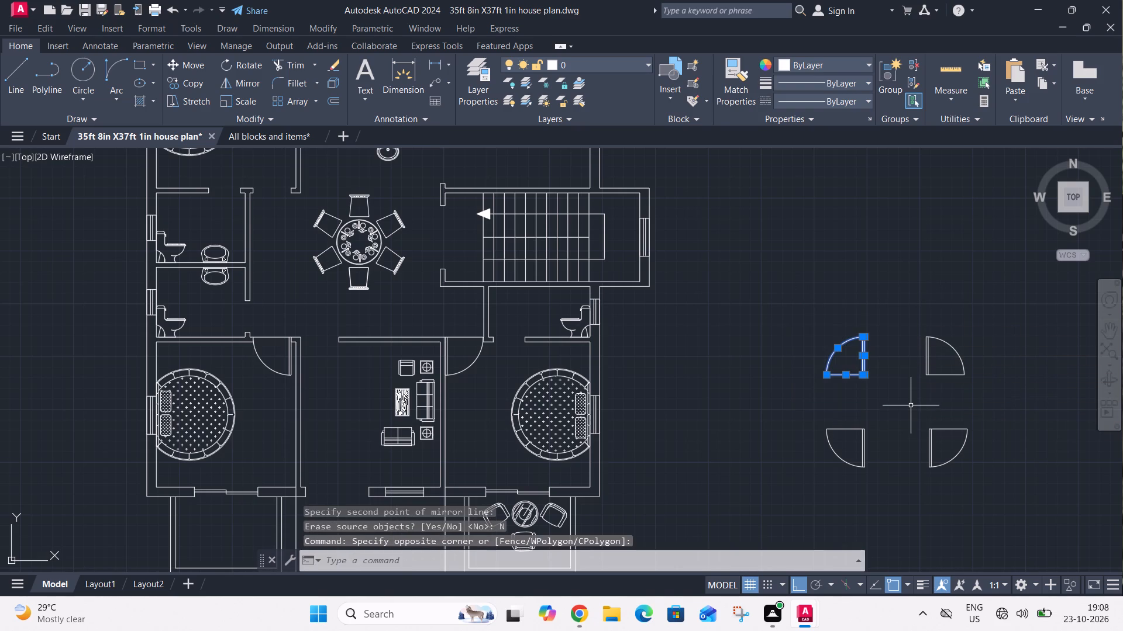
{"action": "key", "text": "c"}
{"action": "key", "text": "o"}
{"action": "key", "text": "space"}
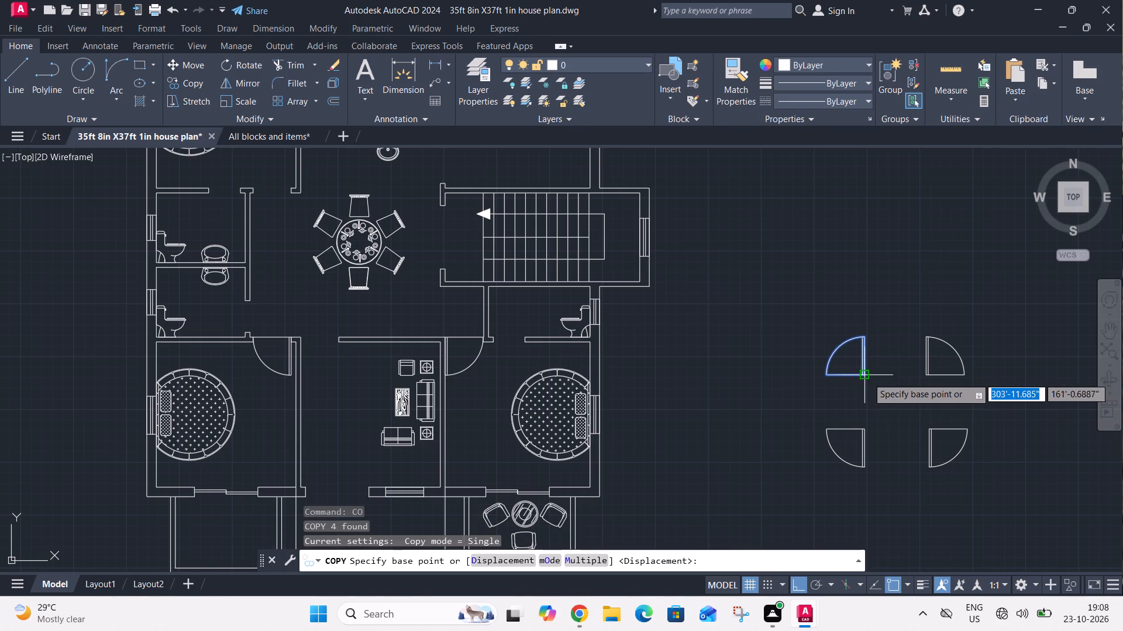
{"action": "left_click", "coordinate": [867, 377]}
{"action": "scroll", "coordinate": [916, 414], "scroll_direction": "down", "scroll_amount": 5}
{"action": "scroll", "coordinate": [871, 398], "scroll_direction": "up", "scroll_amount": 3}
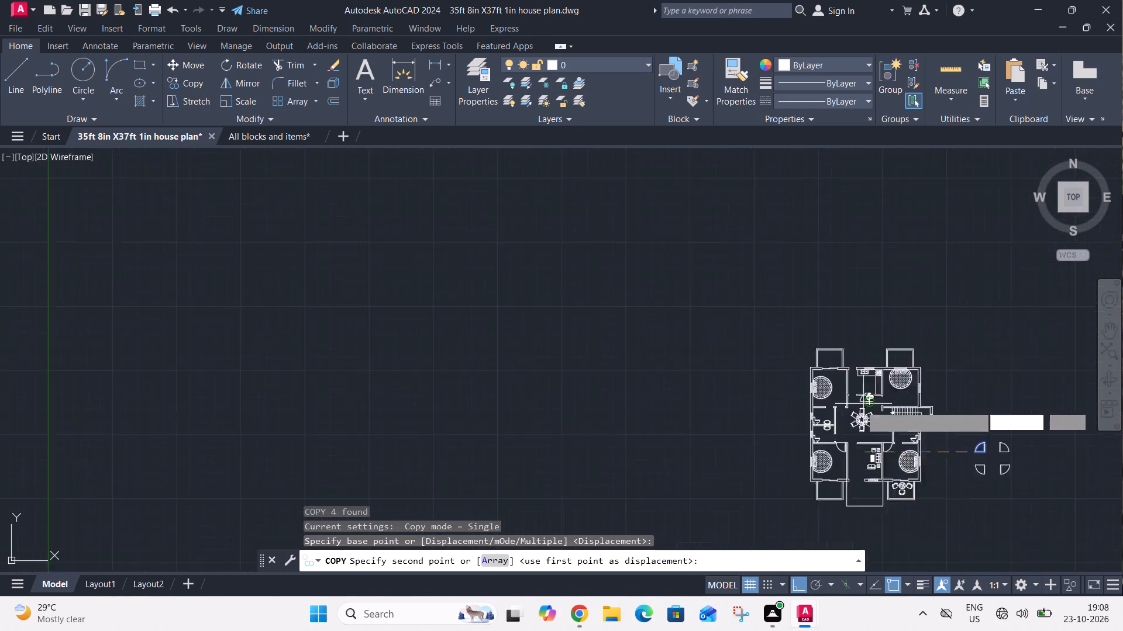
{"action": "scroll", "coordinate": [860, 405], "scroll_direction": "up", "scroll_amount": 2}
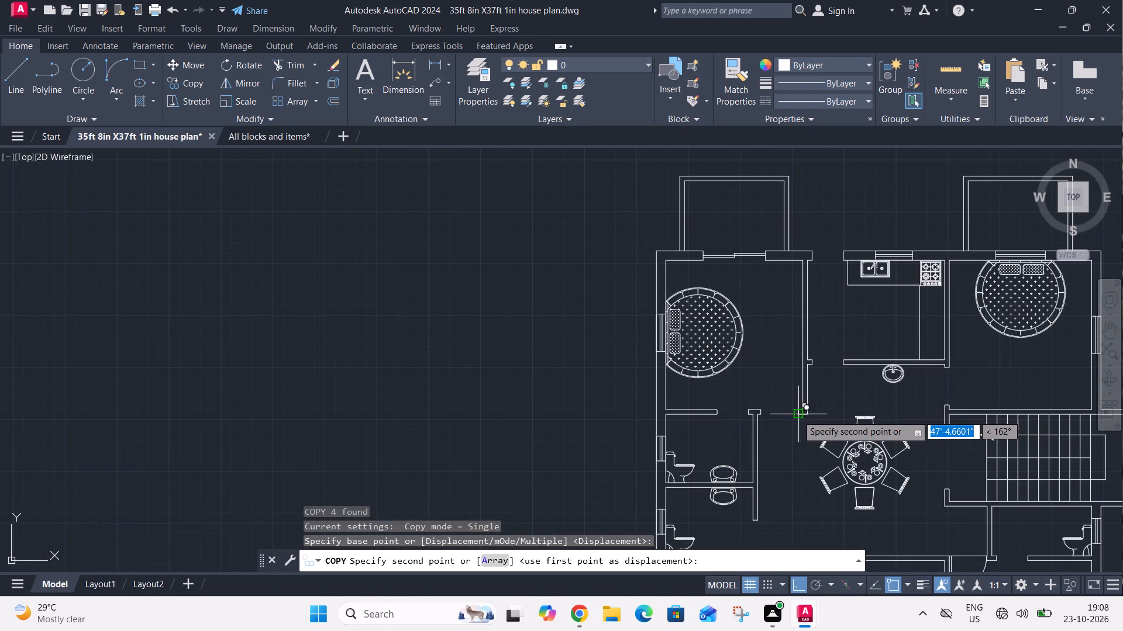
{"action": "scroll", "coordinate": [797, 415], "scroll_direction": "up", "scroll_amount": 3}
{"action": "left_click", "coordinate": [791, 411]}
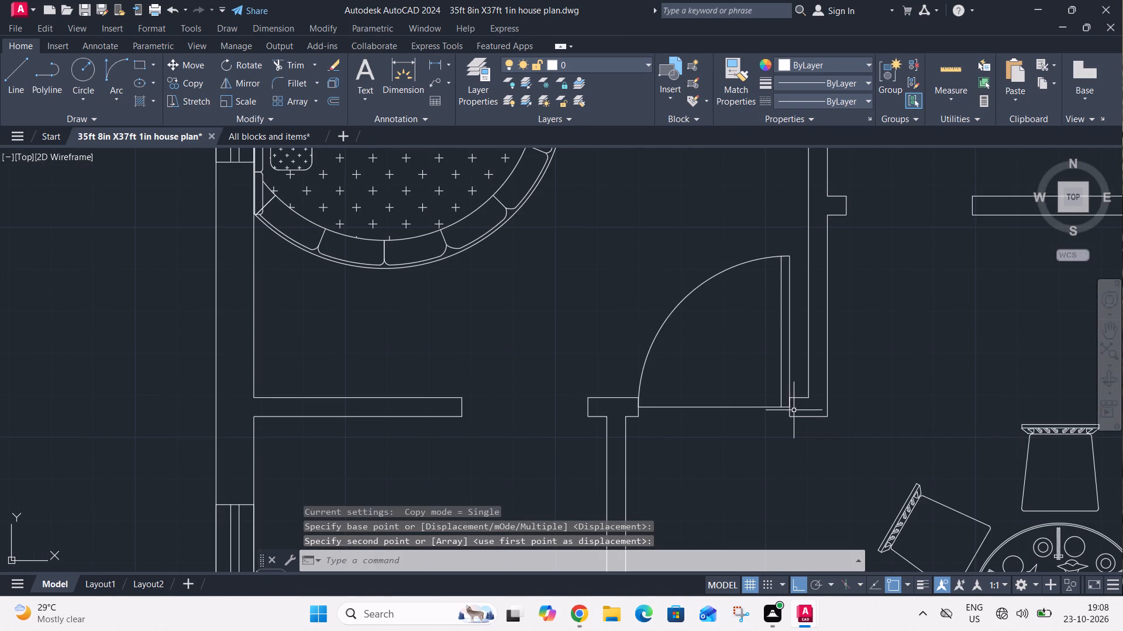
Move the upper-left bedroom's door down so its hinge corner meets the right jamb's lower corner.
{"action": "left_click_drag", "start_coordinate": [814, 310], "coordinate": [804, 310]}
{"action": "key", "text": "Escape"}
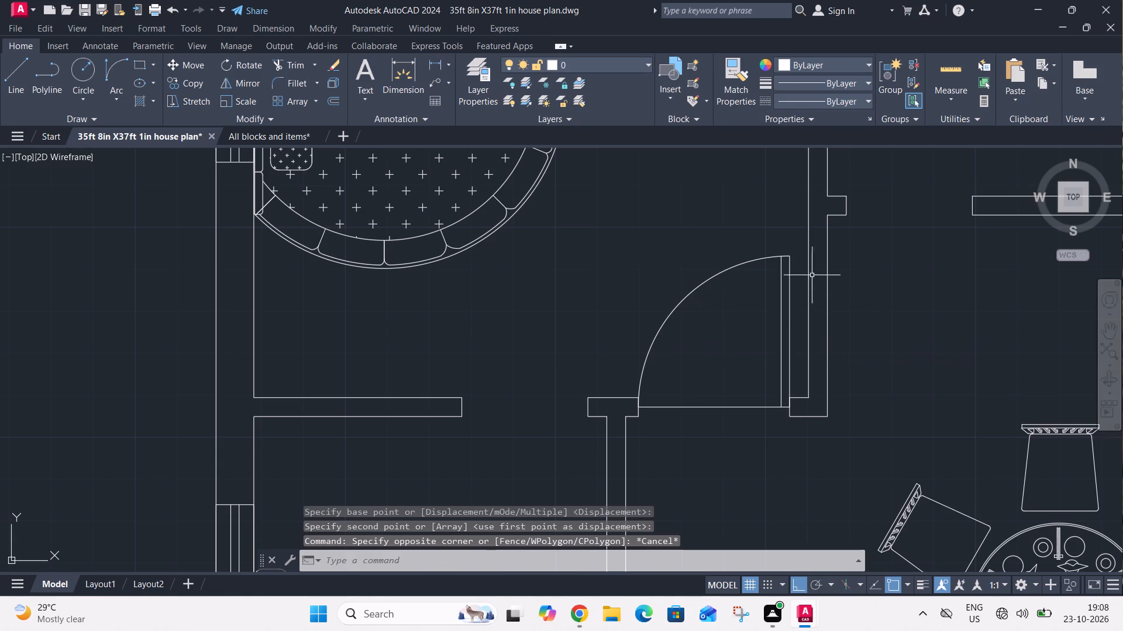
{"action": "left_click", "coordinate": [798, 255]}
{"action": "left_click", "coordinate": [656, 343]}
{"action": "left_click_drag", "start_coordinate": [709, 379], "coordinate": [711, 391]}
{"action": "left_click", "coordinate": [670, 435]}
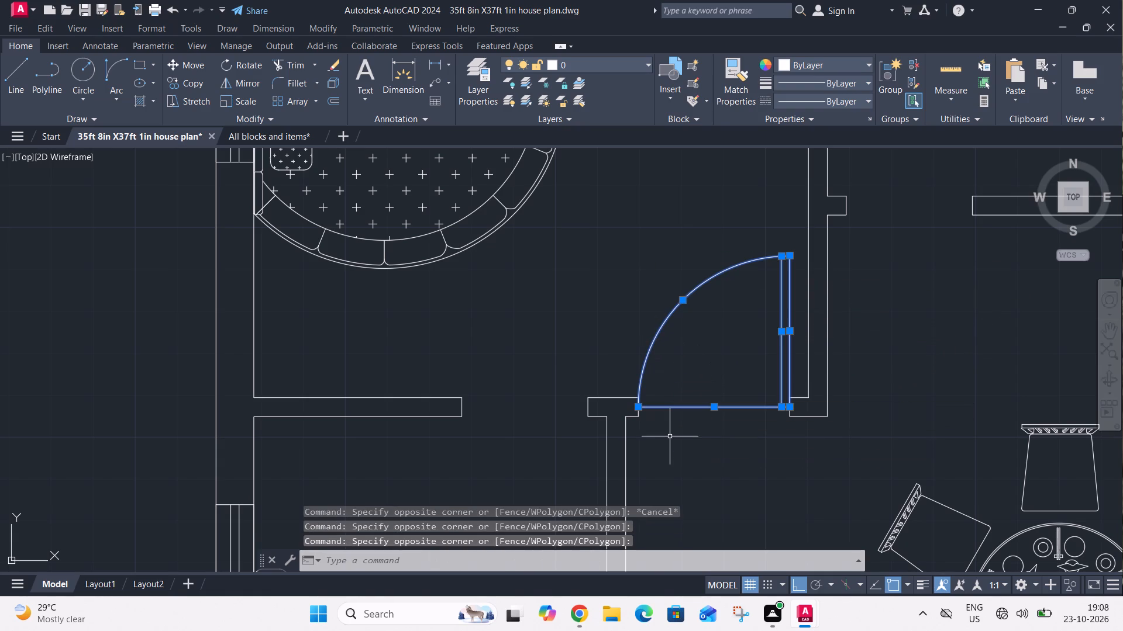
{"action": "key", "text": "m"}
{"action": "key", "text": "space"}
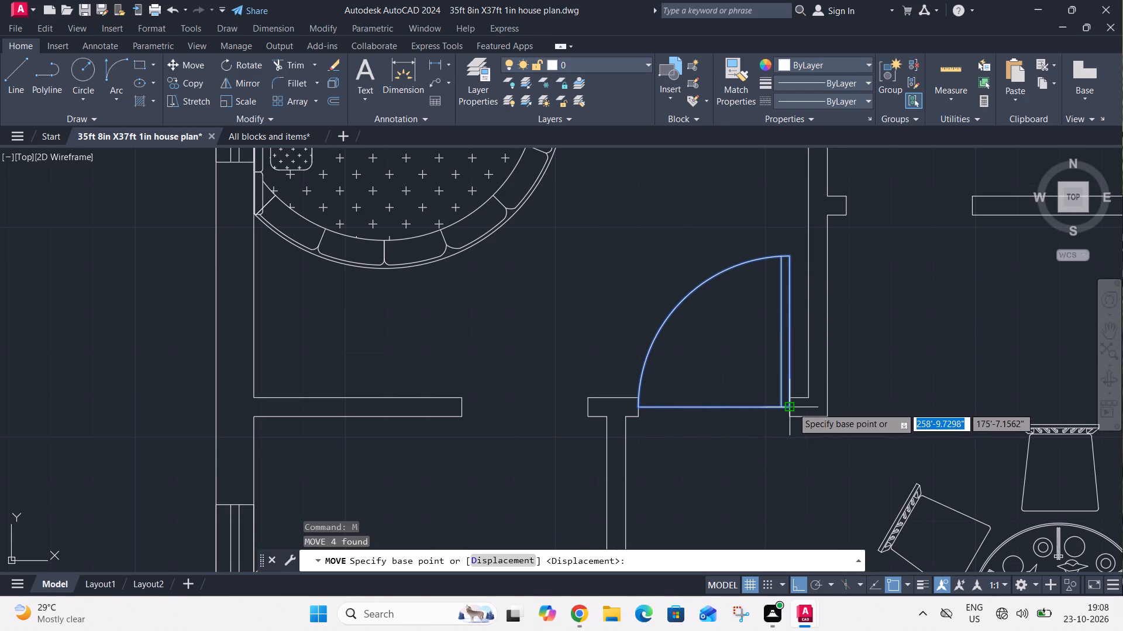
{"action": "left_click", "coordinate": [790, 407]}
{"action": "left_click", "coordinate": [790, 421]}
{"action": "key", "text": "Escape"}
Rotate the upper-left spare door symbol beside the plan 90° clockwise about its bottom edge's midpoint.
{"action": "scroll", "coordinate": [811, 380], "scroll_direction": "down", "scroll_amount": 2}
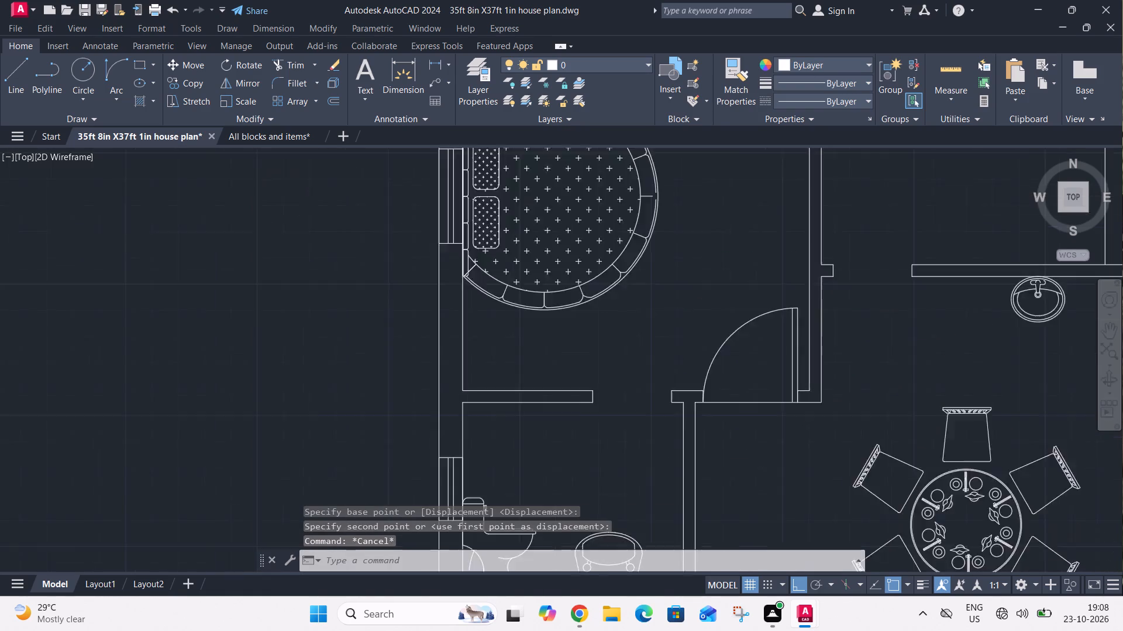
{"action": "scroll", "coordinate": [811, 380], "scroll_direction": "down", "scroll_amount": 2}
{"action": "scroll", "coordinate": [860, 363], "scroll_direction": "down", "scroll_amount": 1}
{"action": "middle_click_drag", "start_coordinate": [860, 363], "coordinate": [829, 339]}
{"action": "scroll", "coordinate": [884, 351], "scroll_direction": "up", "scroll_amount": 1}
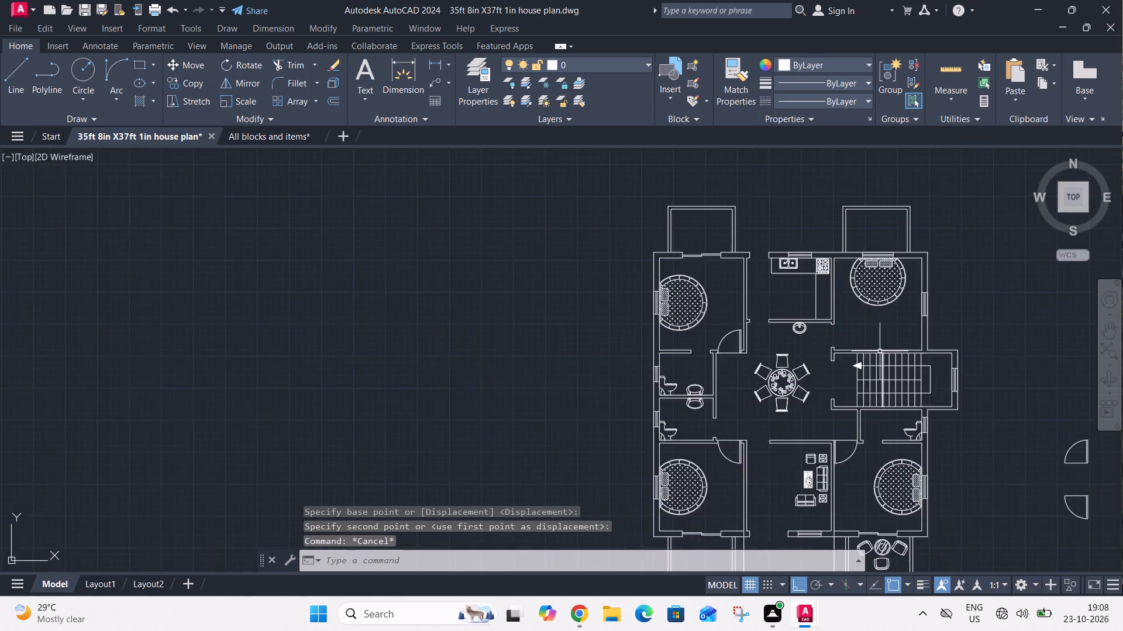
{"action": "scroll", "coordinate": [879, 351], "scroll_direction": "up", "scroll_amount": 2}
{"action": "middle_click_drag", "start_coordinate": [1006, 383], "coordinate": [726, 303]}
{"action": "scroll", "coordinate": [771, 297], "scroll_direction": "down", "scroll_amount": 2}
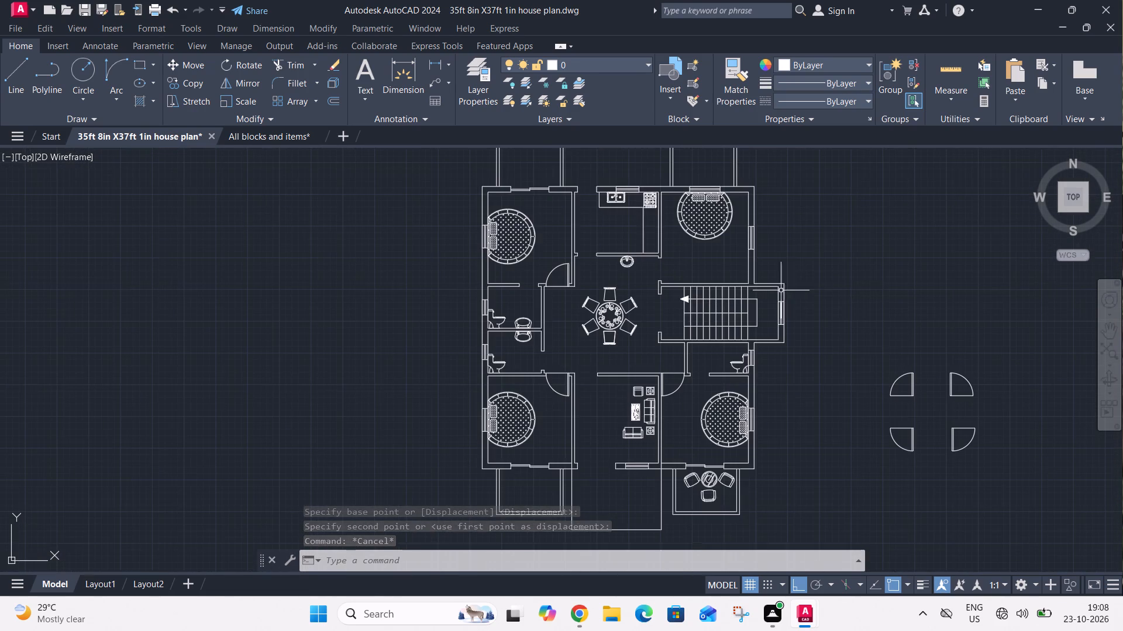
{"action": "left_click", "coordinate": [853, 369]}
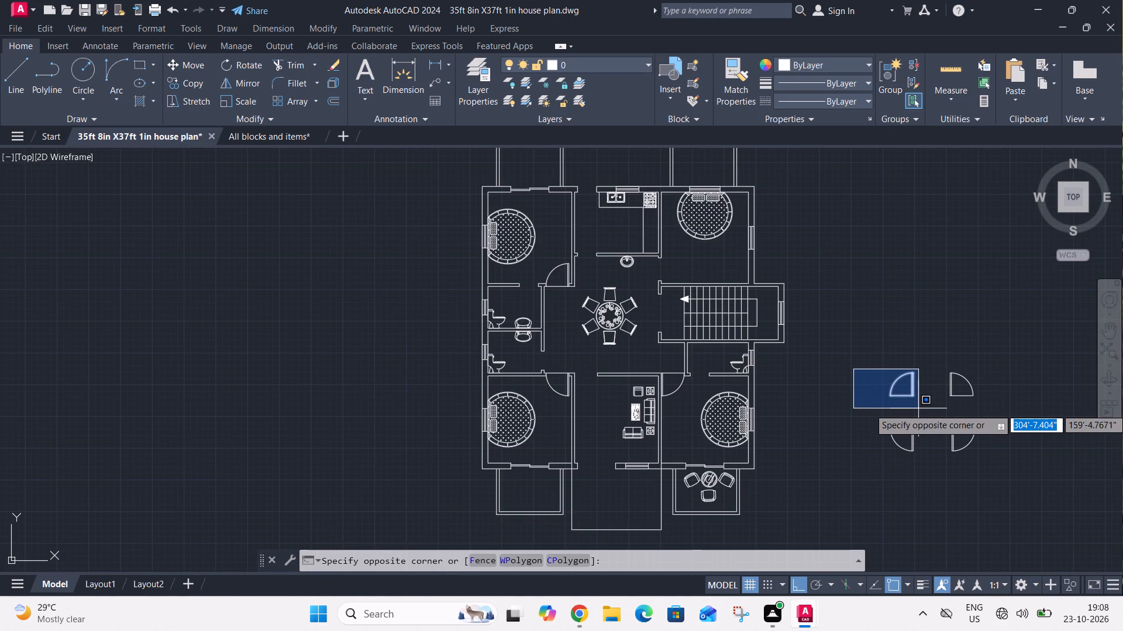
{"action": "left_click", "coordinate": [919, 411]}
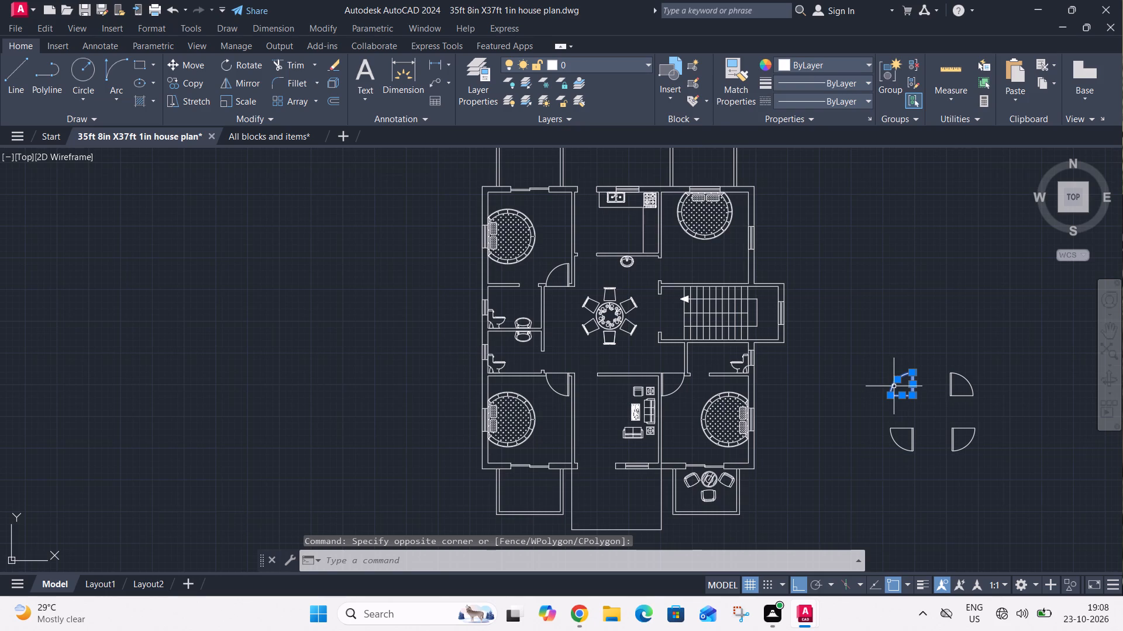
{"action": "key", "text": "r"}
{"action": "key", "text": "o"}
{"action": "key", "text": "space"}
{"action": "left_click", "coordinate": [906, 397]}
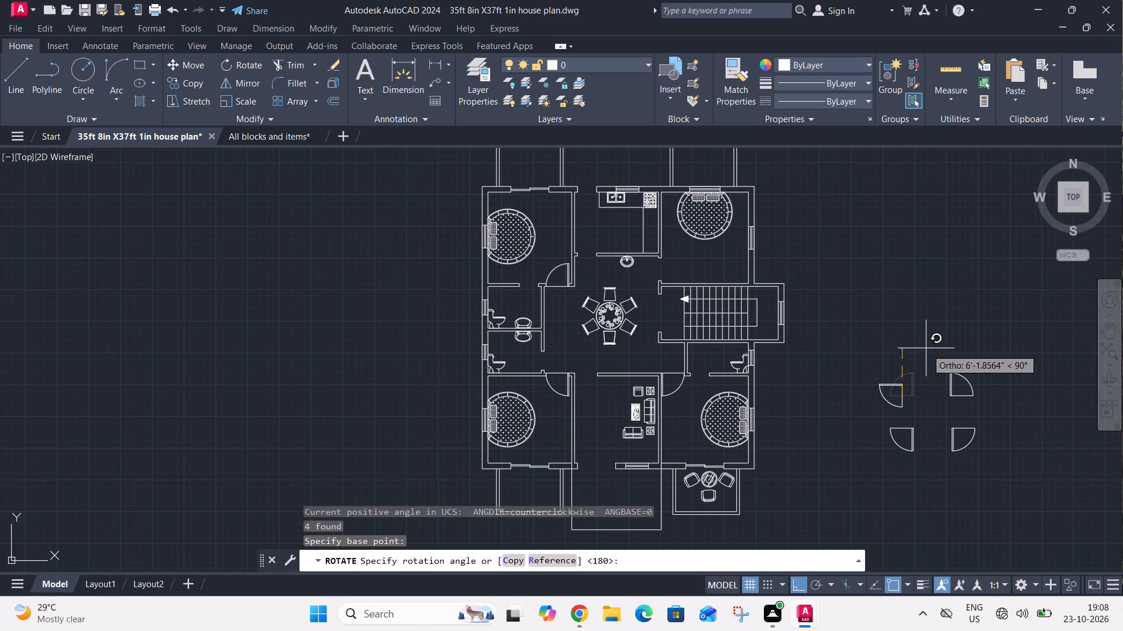
{"action": "left_click", "coordinate": [888, 417]}
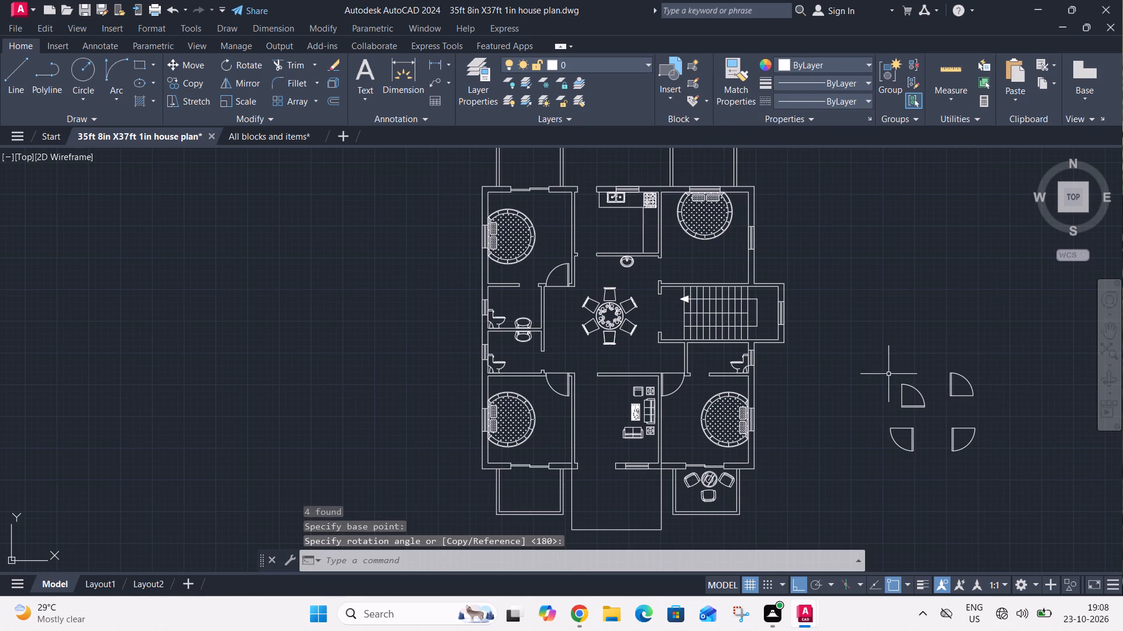
Copy the upper-left spare door symbol into the upper-right bedroom's left opening, placing its hinge corner at the lower jamb's top-left corner.
{"action": "left_click_drag", "start_coordinate": [888, 360], "coordinate": [891, 368]}
{"action": "left_click", "coordinate": [942, 421]}
{"action": "key", "text": "c"}
{"action": "key", "text": "o"}
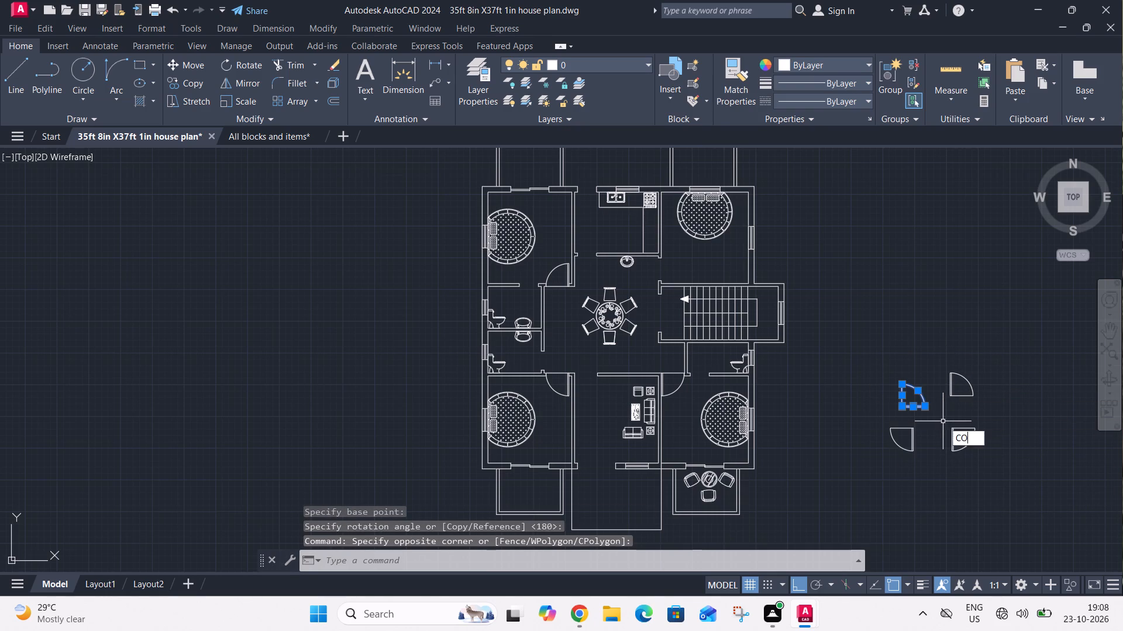
{"action": "key", "text": "space"}
{"action": "scroll", "coordinate": [898, 407], "scroll_direction": "up", "scroll_amount": 4}
{"action": "left_click", "coordinate": [903, 407]}
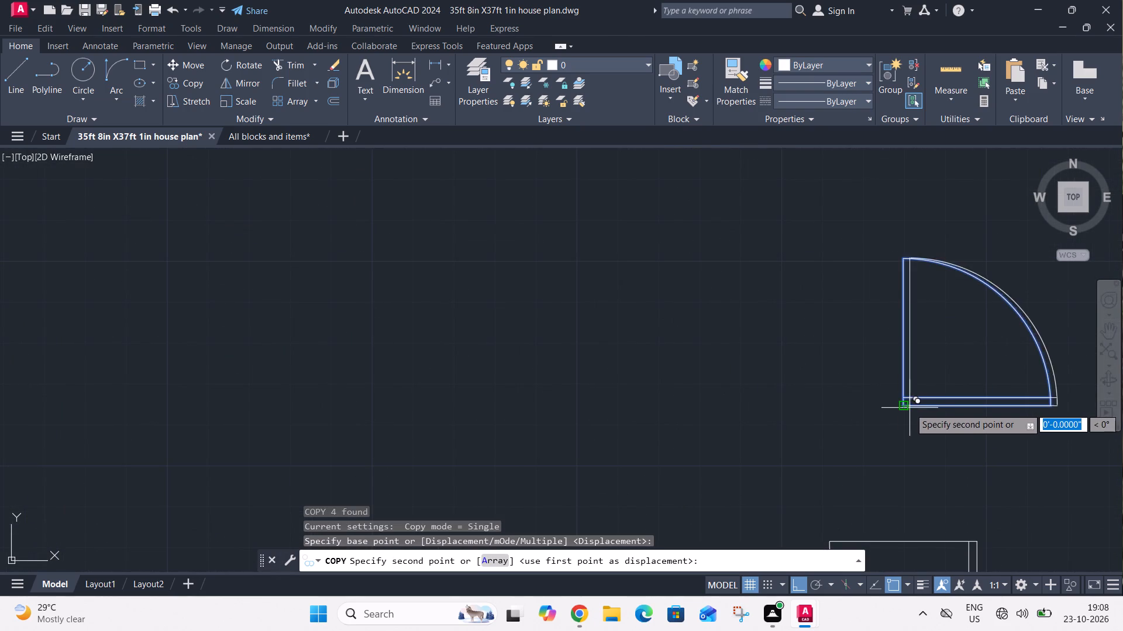
{"action": "scroll", "coordinate": [914, 404], "scroll_direction": "down", "scroll_amount": 4}
{"action": "scroll", "coordinate": [676, 275], "scroll_direction": "up", "scroll_amount": 4}
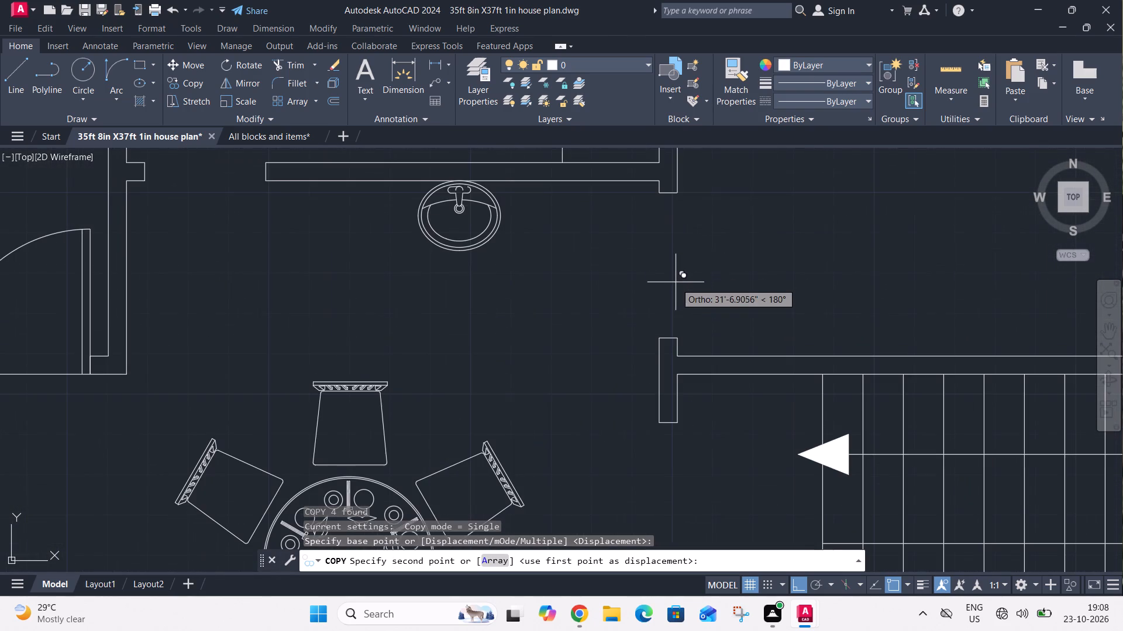
{"action": "left_click", "coordinate": [656, 334]}
Move the upper-right spare door symbol into the kitchen, placing it freely above the bottom opening with ortho off.
{"action": "scroll", "coordinate": [698, 293], "scroll_direction": "down", "scroll_amount": 2}
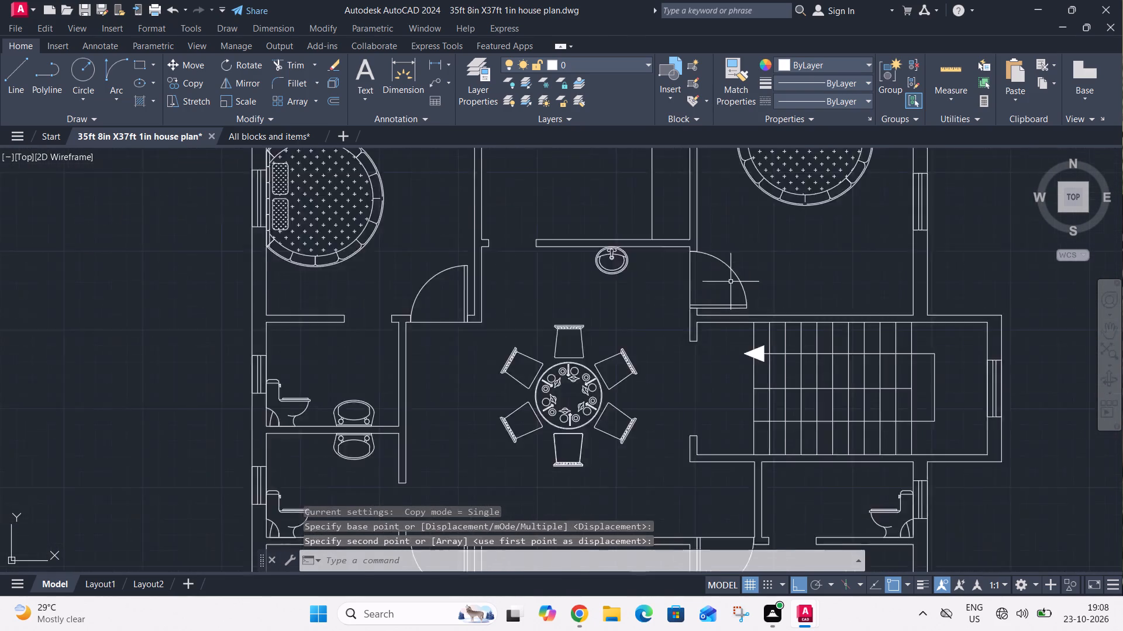
{"action": "scroll", "coordinate": [732, 281], "scroll_direction": "down", "scroll_amount": 2}
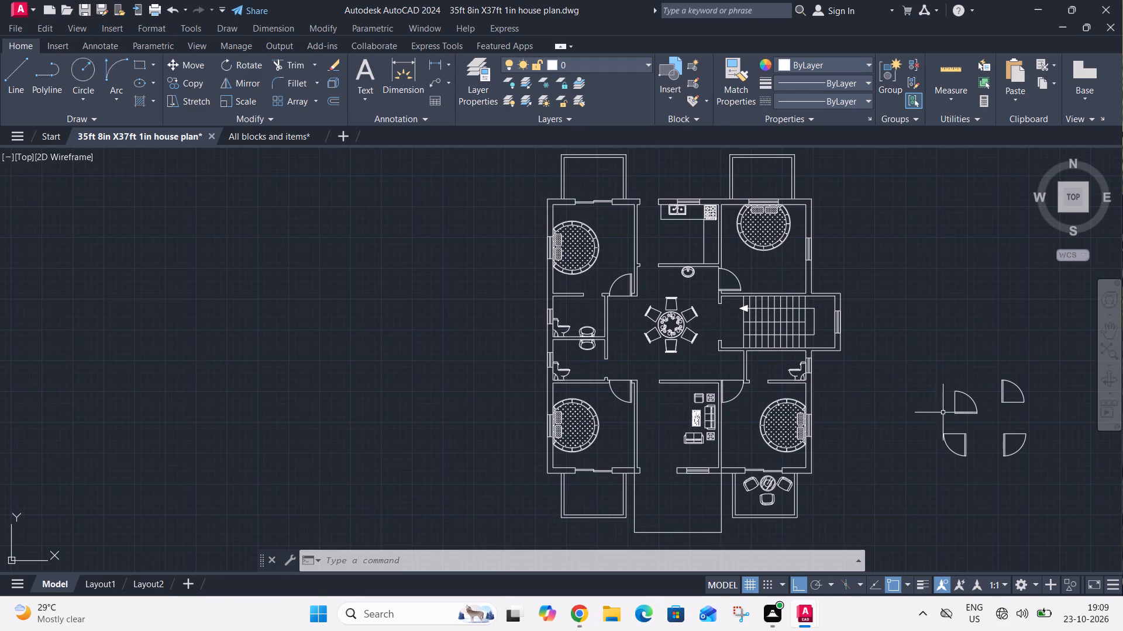
{"action": "middle_click_drag", "start_coordinate": [997, 397], "coordinate": [793, 394]}
{"action": "left_click", "coordinate": [786, 366]}
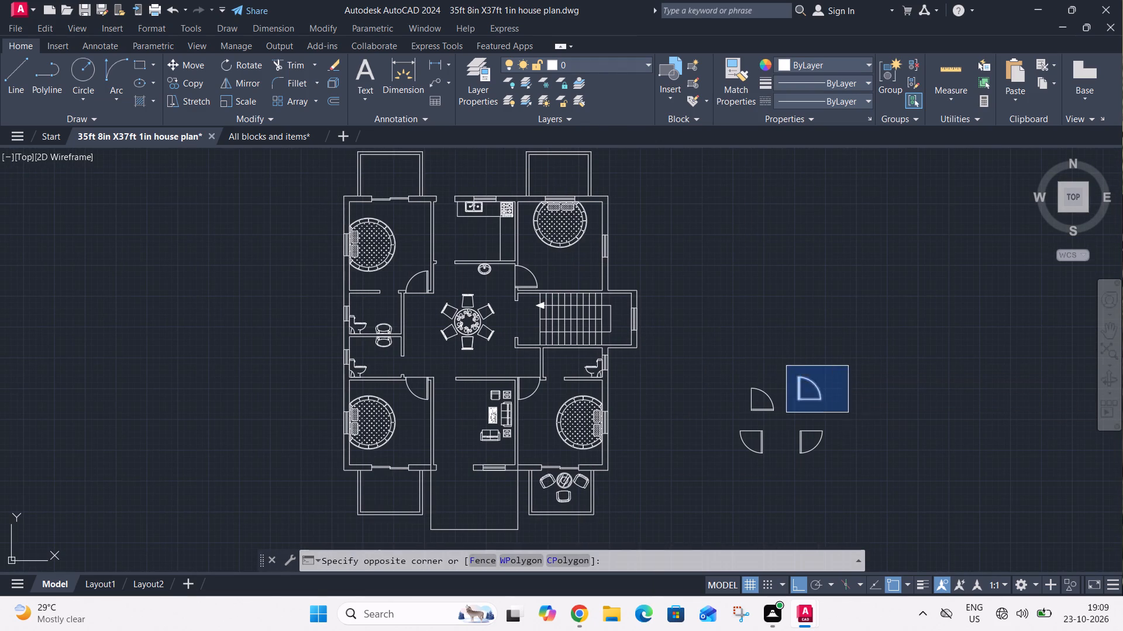
{"action": "left_click", "coordinate": [848, 412]}
{"action": "key", "text": "m"}
{"action": "key", "text": "space"}
{"action": "left_click", "coordinate": [801, 400]}
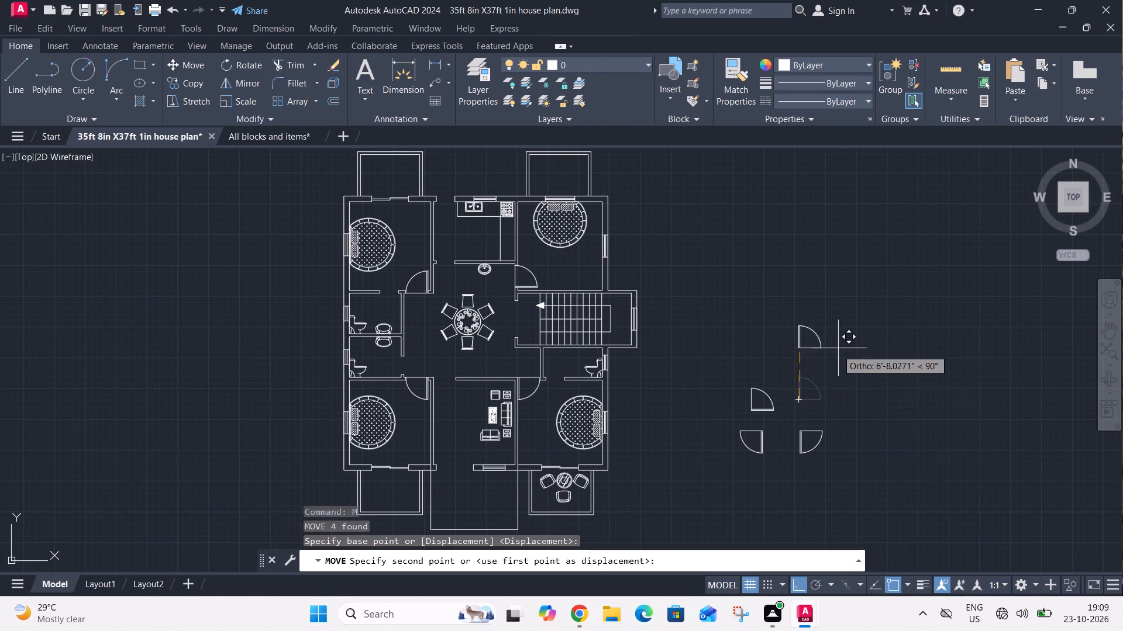
{"action": "scroll", "coordinate": [838, 348], "scroll_direction": "down", "scroll_amount": 3}
{"action": "key", "text": "F8"}
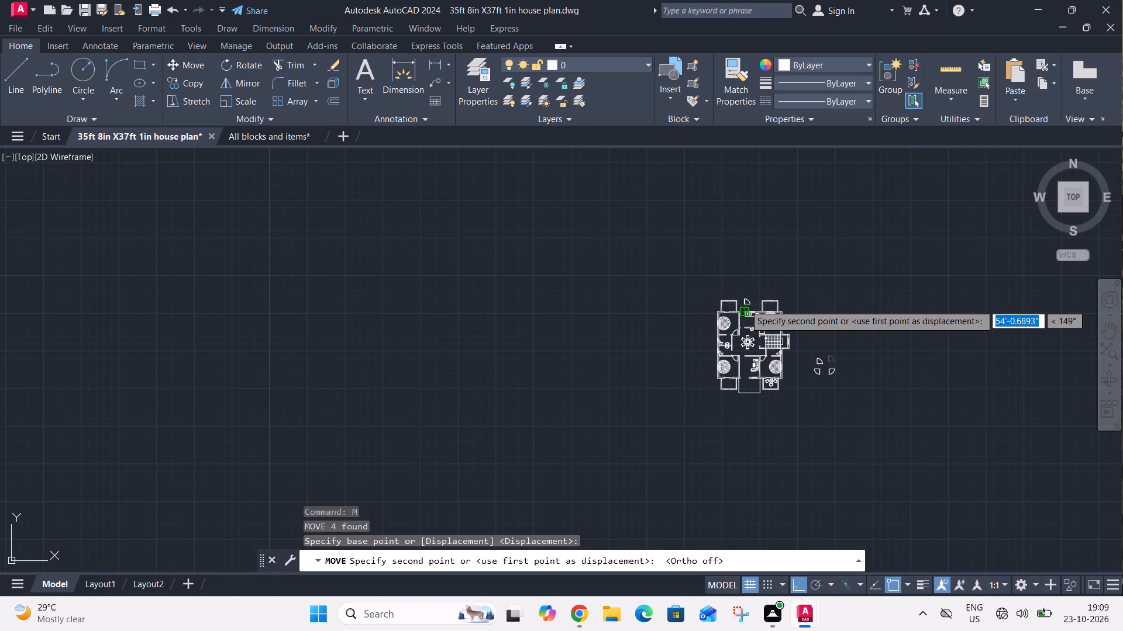
{"action": "scroll", "coordinate": [749, 314], "scroll_direction": "up", "scroll_amount": 4}
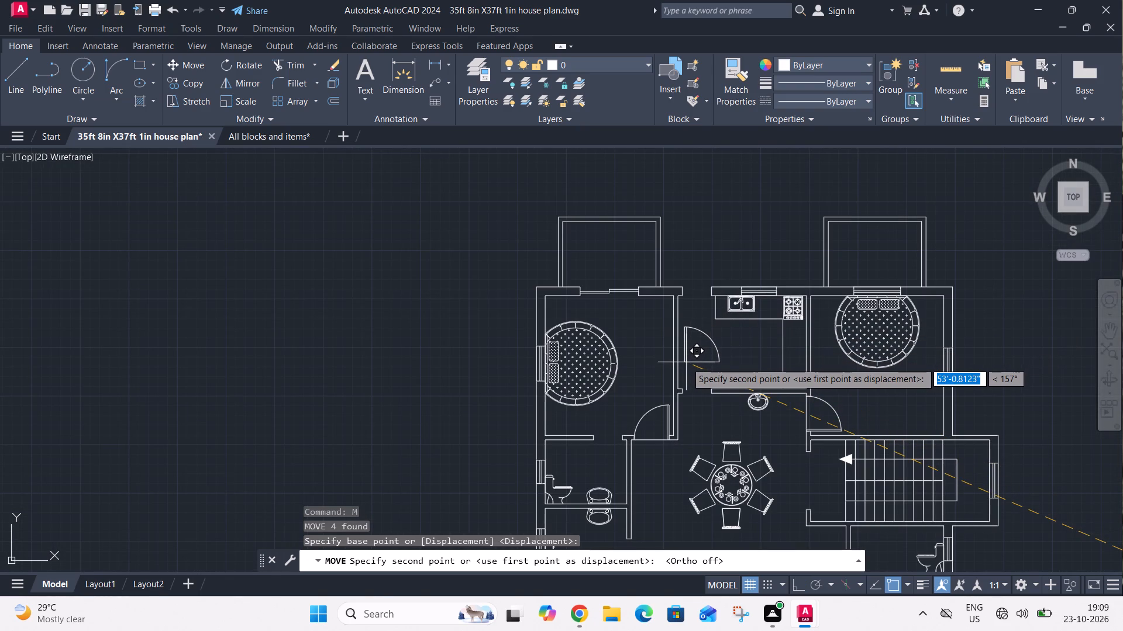
{"action": "scroll", "coordinate": [693, 367], "scroll_direction": "up", "scroll_amount": 3}
{"action": "left_click", "coordinate": [693, 367]}
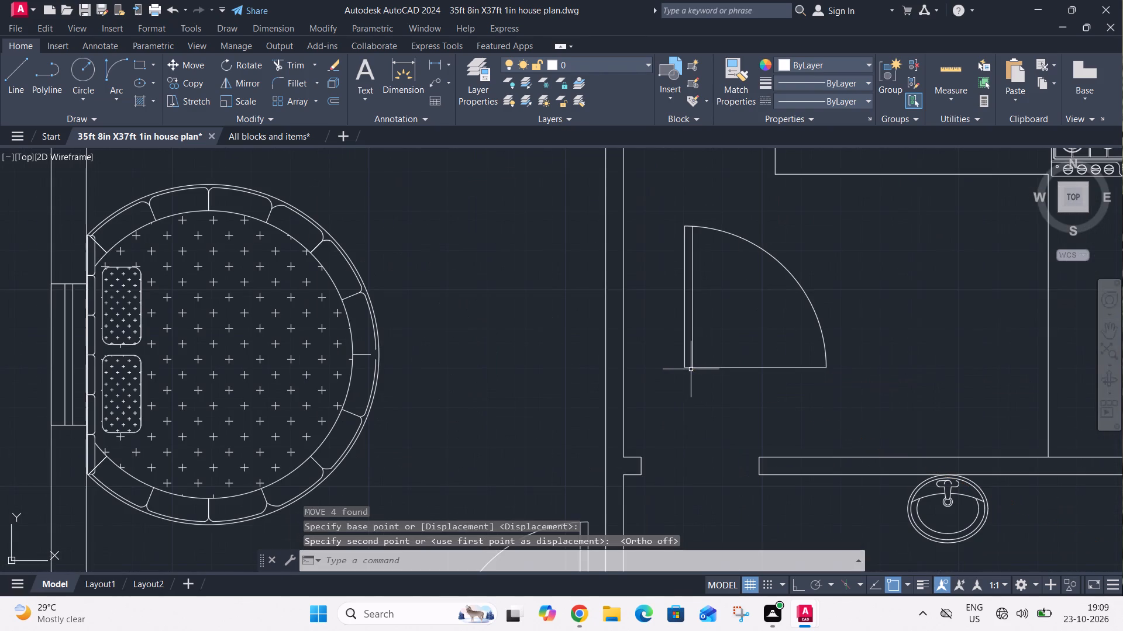
Align the kitchen door symbol to the lower corners of the bottom opening's jambs, hinge at the left jamb, scaling it to fit.
{"action": "left_click", "coordinate": [665, 203]}
{"action": "left_click", "coordinate": [845, 405]}
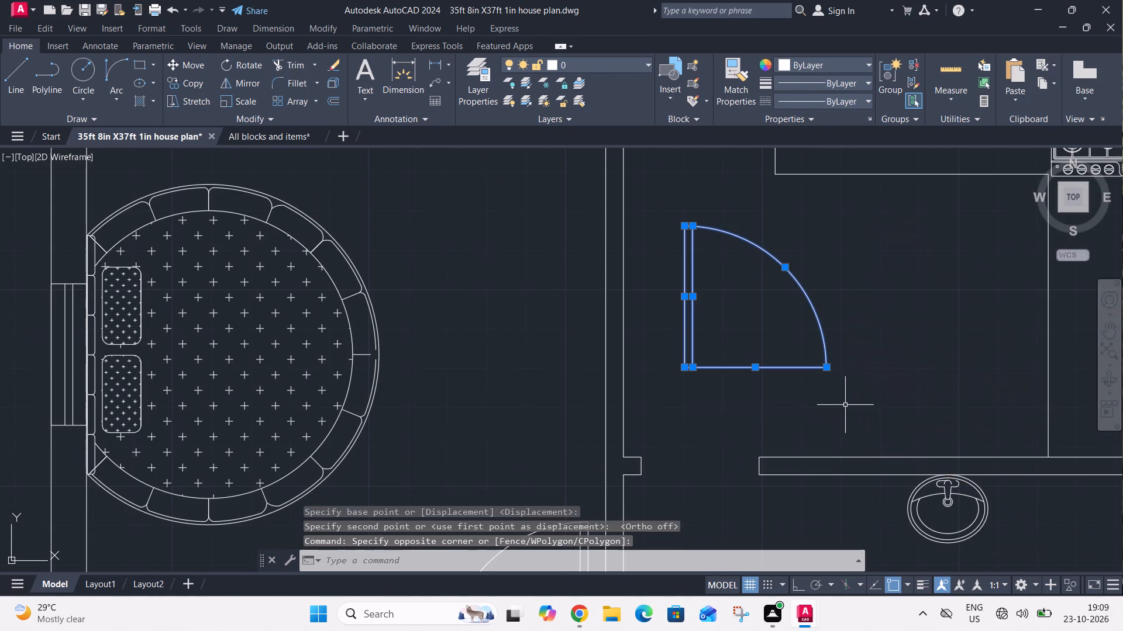
{"action": "key", "text": "a"}
{"action": "key", "text": "l"}
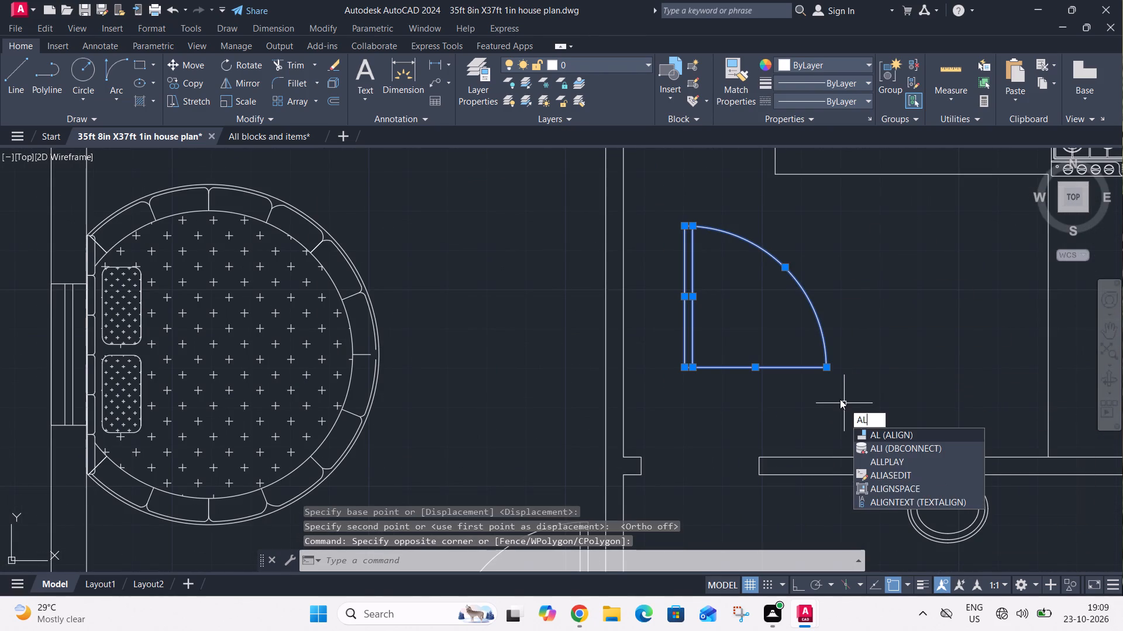
{"action": "key", "text": "Return"}
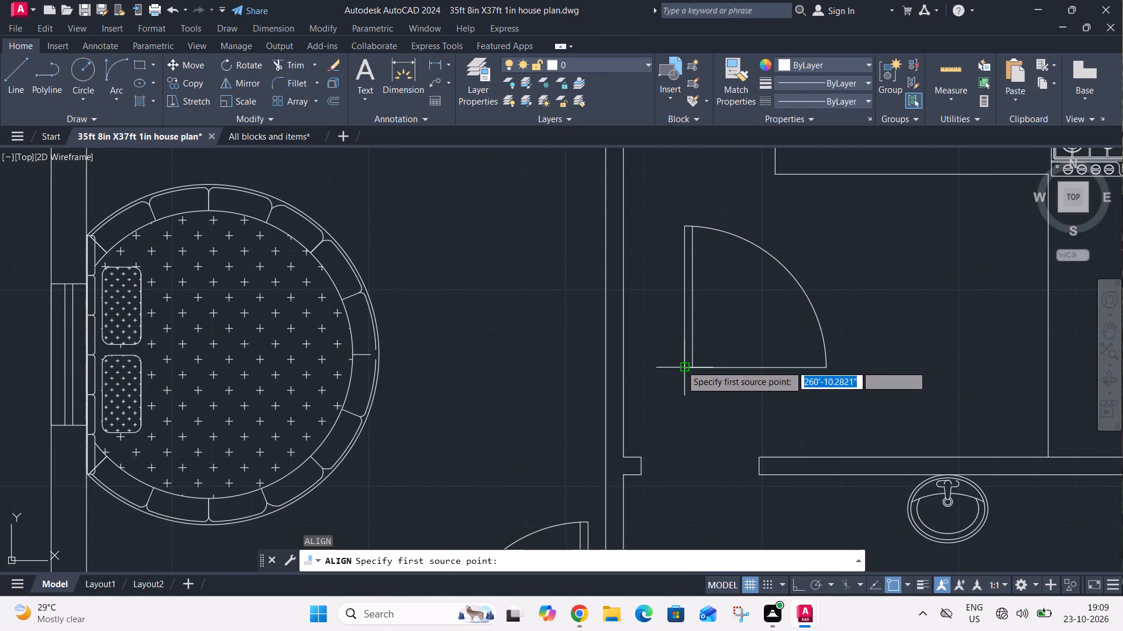
{"action": "left_click", "coordinate": [682, 365]}
{"action": "left_click", "coordinate": [642, 477]}
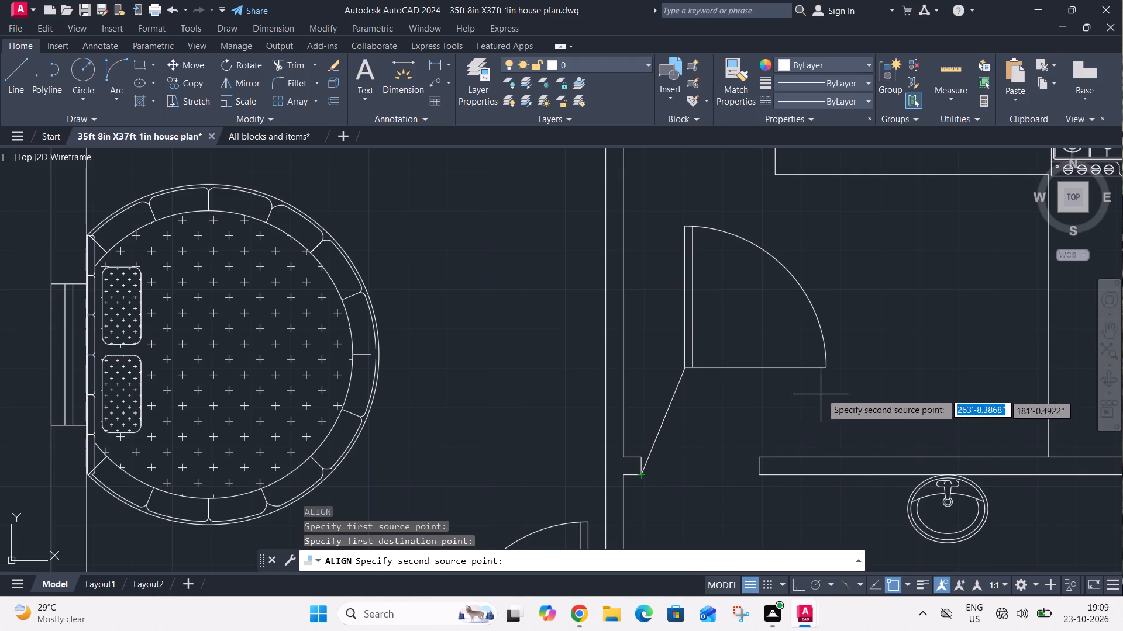
{"action": "left_click", "coordinate": [830, 365]}
{"action": "left_click", "coordinate": [757, 476]}
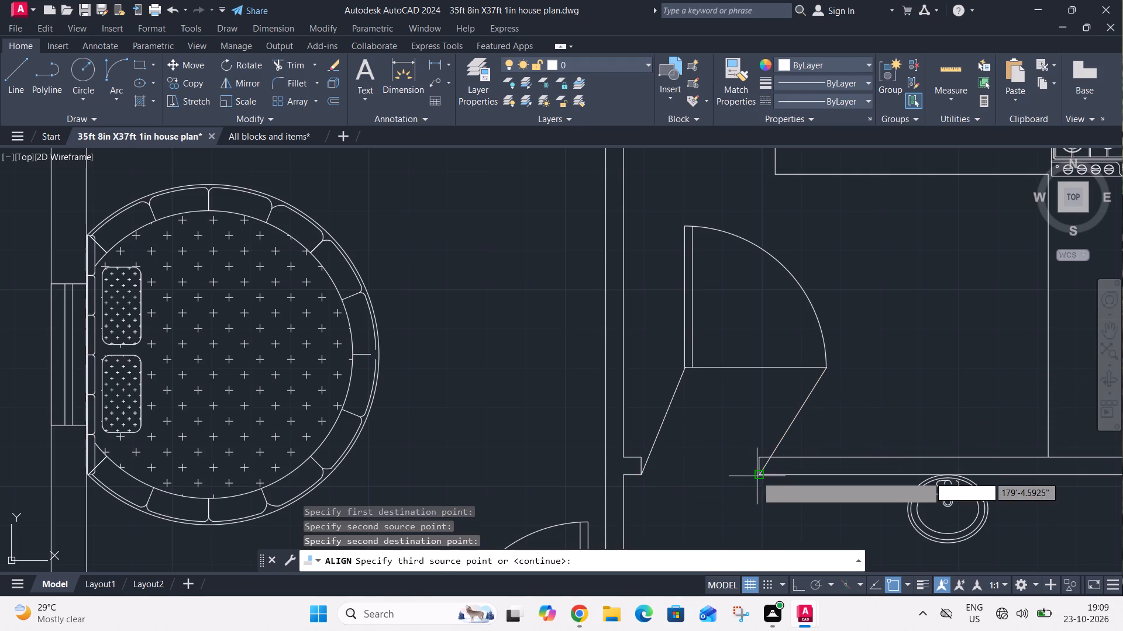
{"action": "key", "text": "space"}
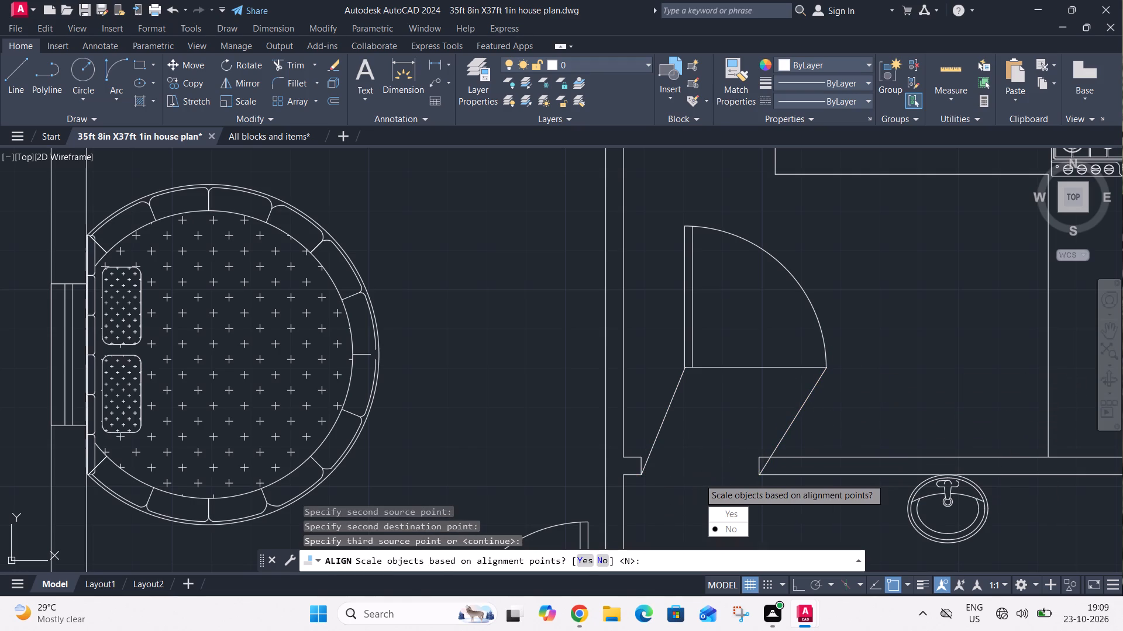
{"action": "left_click", "coordinate": [584, 563]}
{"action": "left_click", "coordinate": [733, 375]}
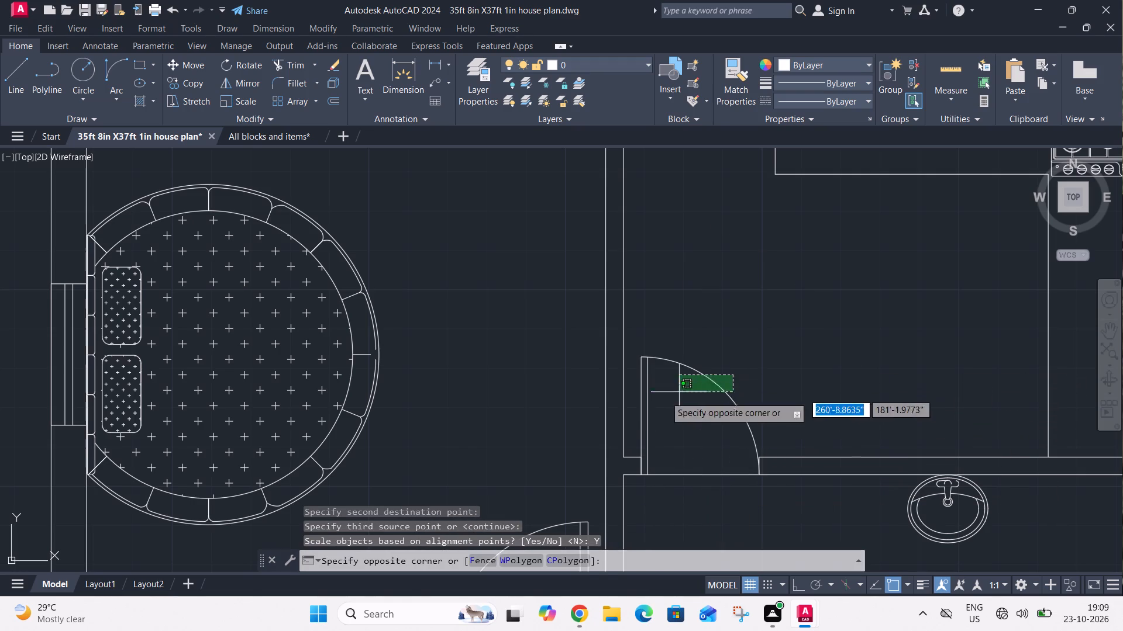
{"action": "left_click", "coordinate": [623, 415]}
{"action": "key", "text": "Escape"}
Copy the fitted kitchen door up into the kitchen's top-wall opening, placing its hinge corner at the left jamb's lower corner.
{"action": "left_click_drag", "start_coordinate": [744, 381], "coordinate": [734, 389]}
{"action": "left_click", "coordinate": [688, 418]}
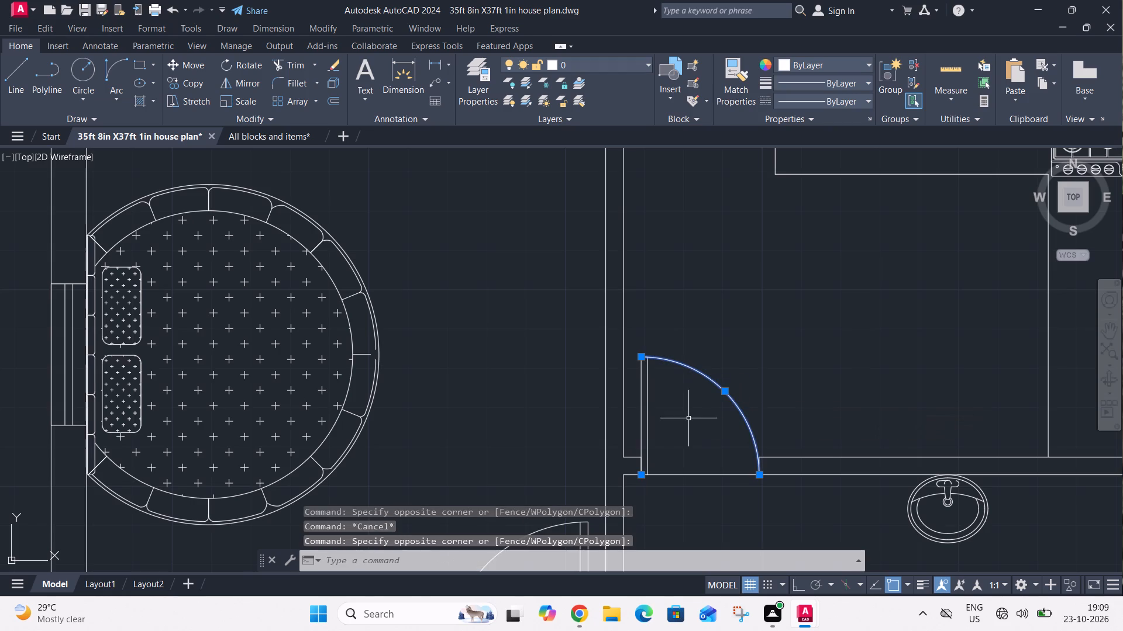
{"action": "left_click_drag", "start_coordinate": [677, 400], "coordinate": [652, 415]}
{"action": "left_click", "coordinate": [633, 420]}
{"action": "left_click_drag", "start_coordinate": [703, 464], "coordinate": [705, 473]}
{"action": "left_click", "coordinate": [671, 500]}
{"action": "key", "text": "c"}
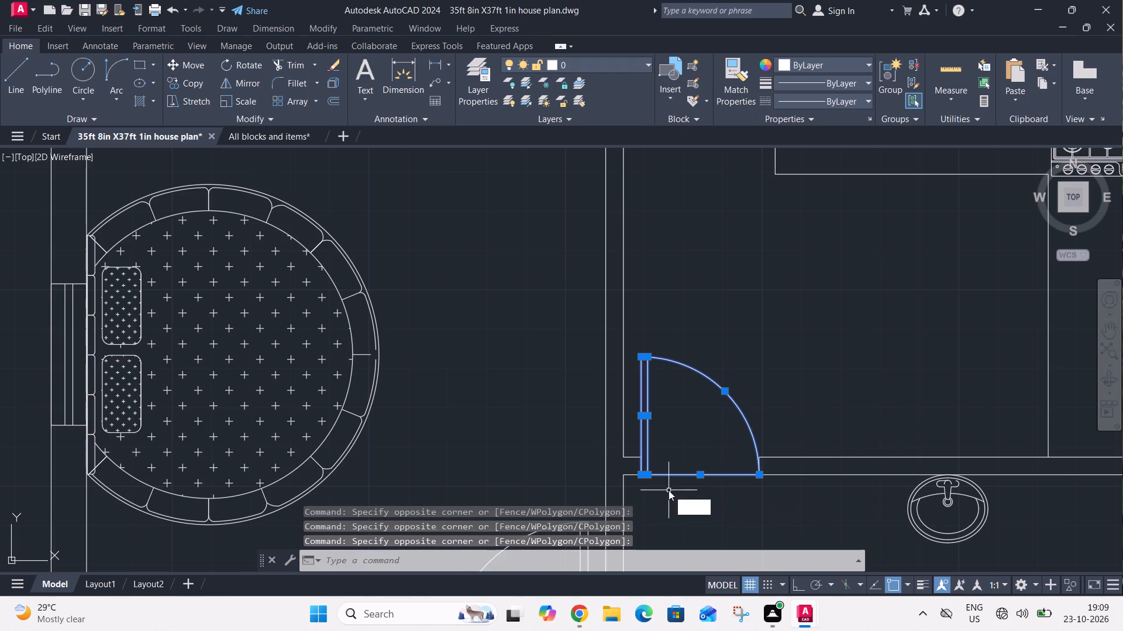
{"action": "key", "text": "o"}
{"action": "key", "text": "space"}
{"action": "left_click", "coordinate": [640, 473]}
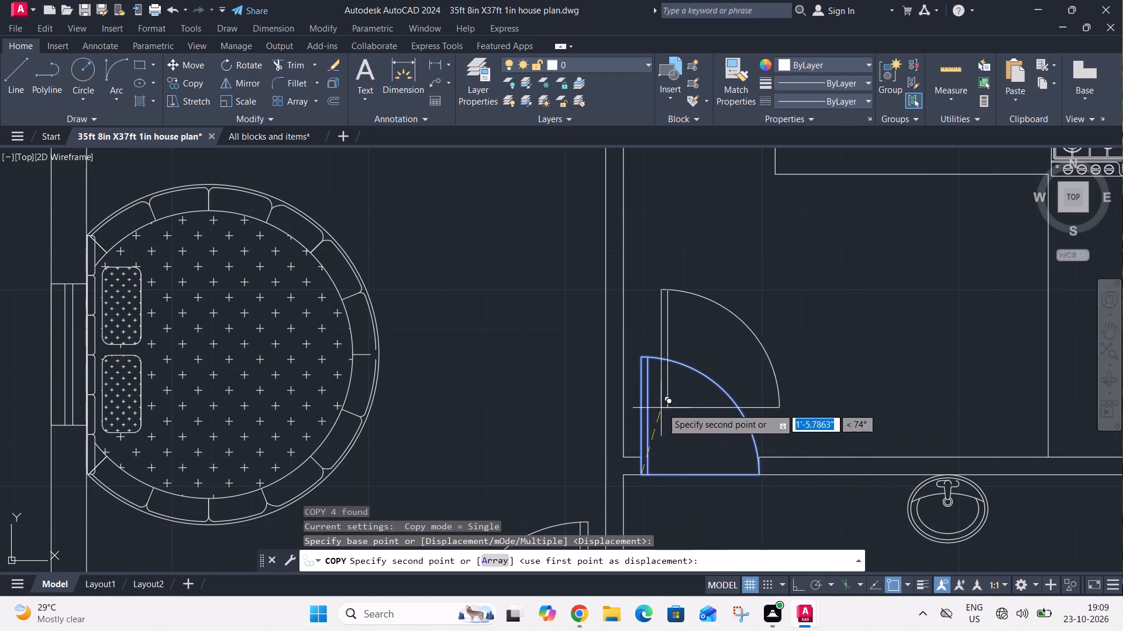
{"action": "scroll", "coordinate": [665, 408], "scroll_direction": "down", "scroll_amount": 2}
{"action": "scroll", "coordinate": [657, 280], "scroll_direction": "up", "scroll_amount": 2}
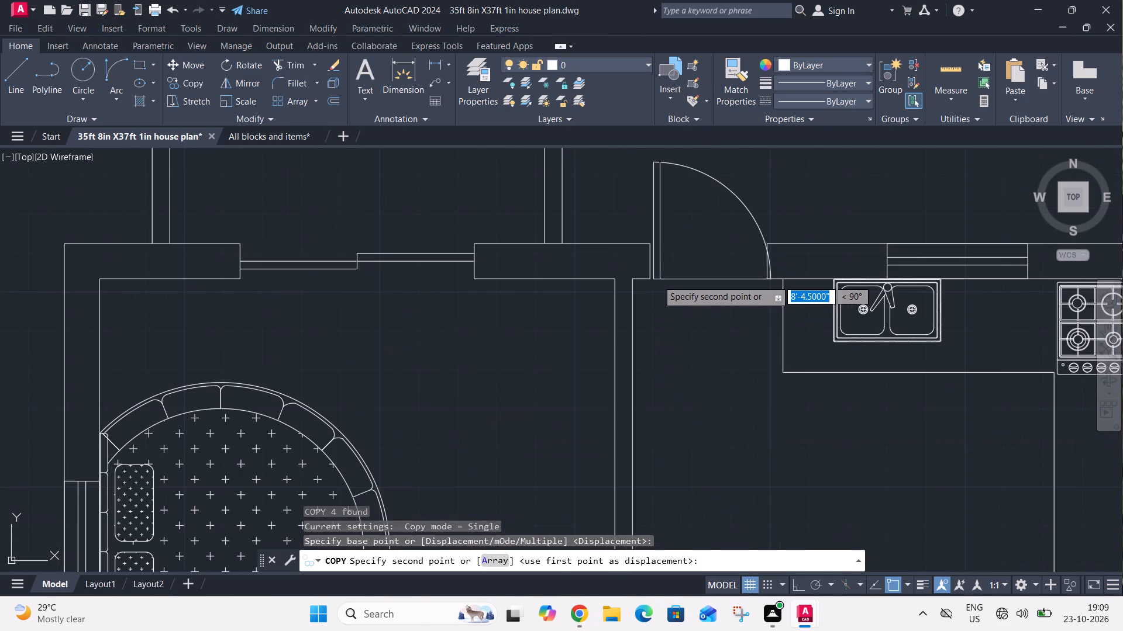
{"action": "left_click", "coordinate": [647, 282]}
Copy the kitchen's top-wall door into the upper-left bathroom, placing it freely below the bathroom's top opening.
{"action": "scroll", "coordinate": [669, 262], "scroll_direction": "down", "scroll_amount": 1}
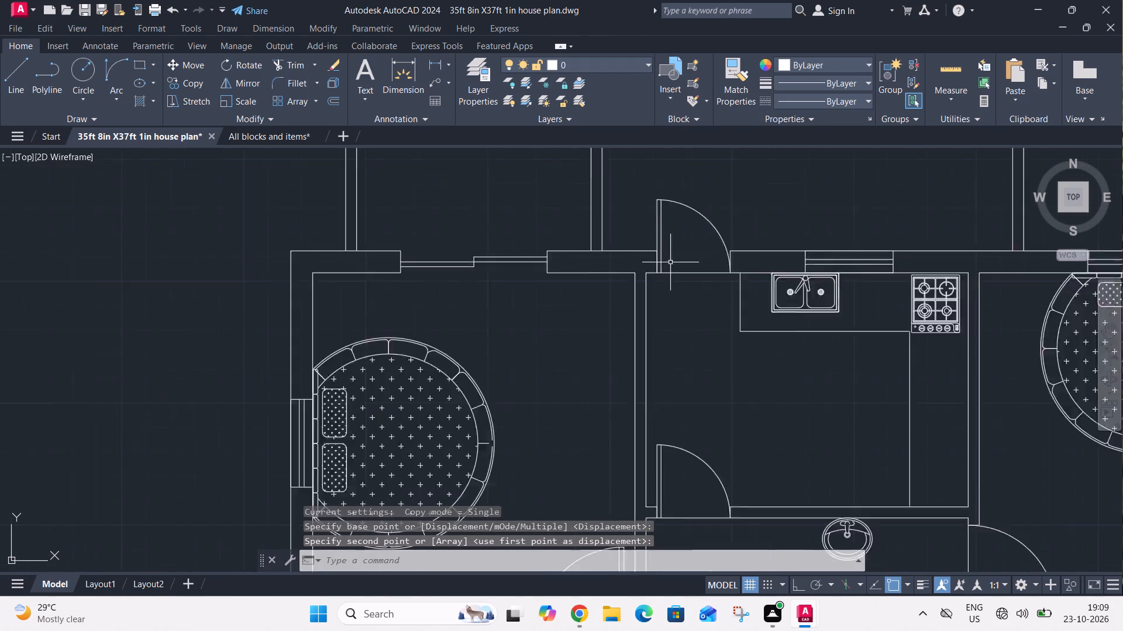
{"action": "scroll", "coordinate": [671, 262], "scroll_direction": "down", "scroll_amount": 3}
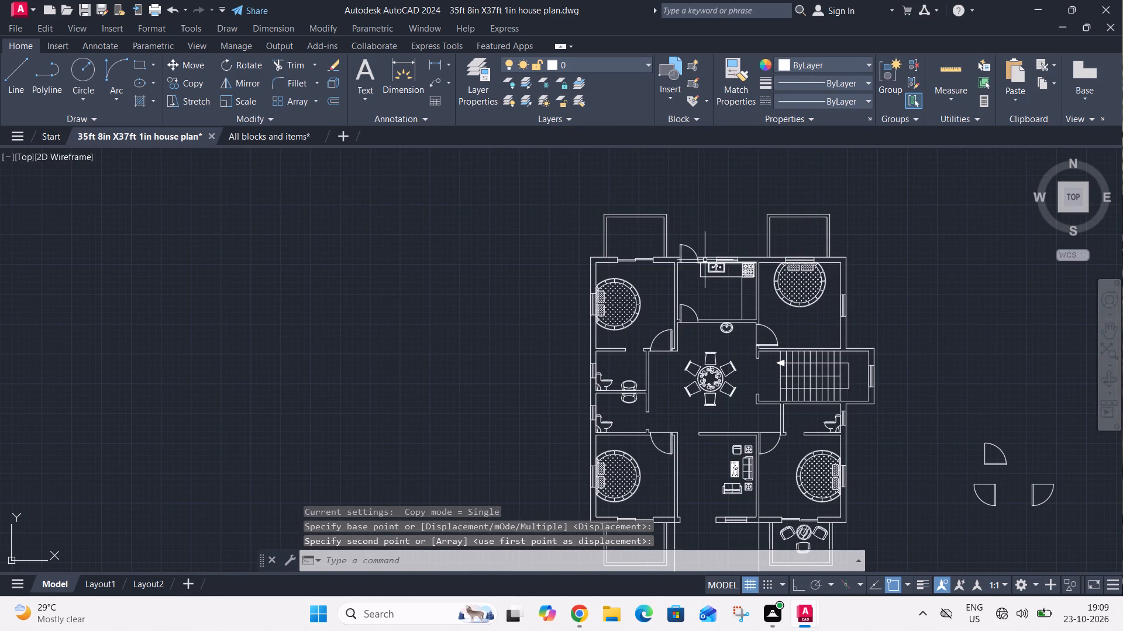
{"action": "scroll", "coordinate": [687, 245], "scroll_direction": "up", "scroll_amount": 3}
{"action": "left_click", "coordinate": [697, 245]}
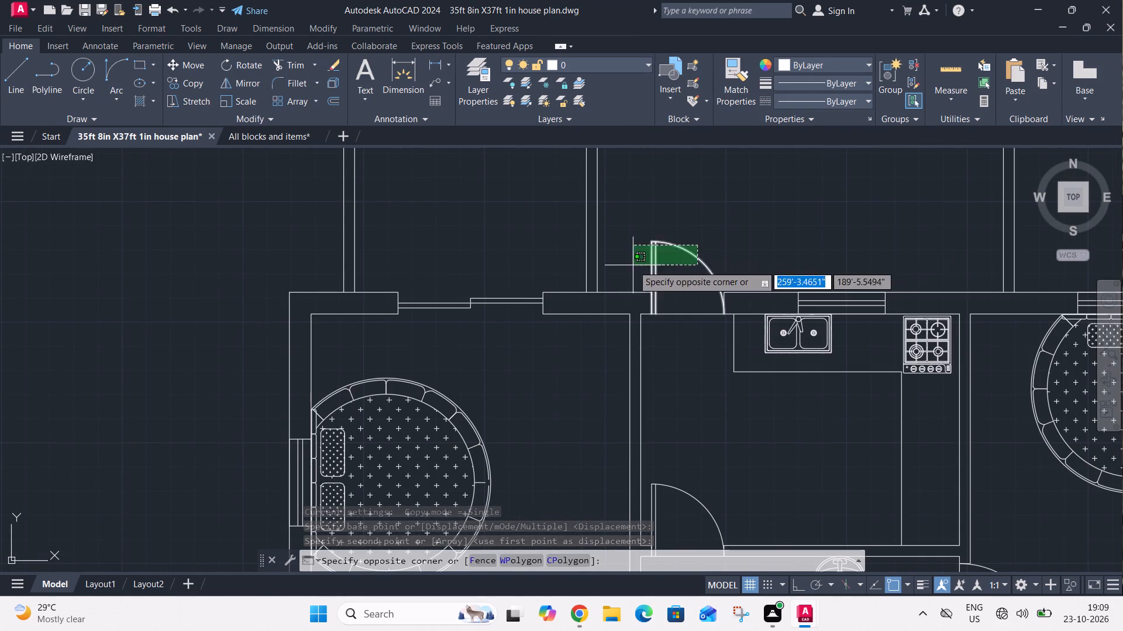
{"action": "left_click", "coordinate": [633, 265]}
{"action": "left_click_drag", "start_coordinate": [682, 299], "coordinate": [682, 308]}
{"action": "left_click", "coordinate": [656, 345]}
{"action": "key", "text": "c"}
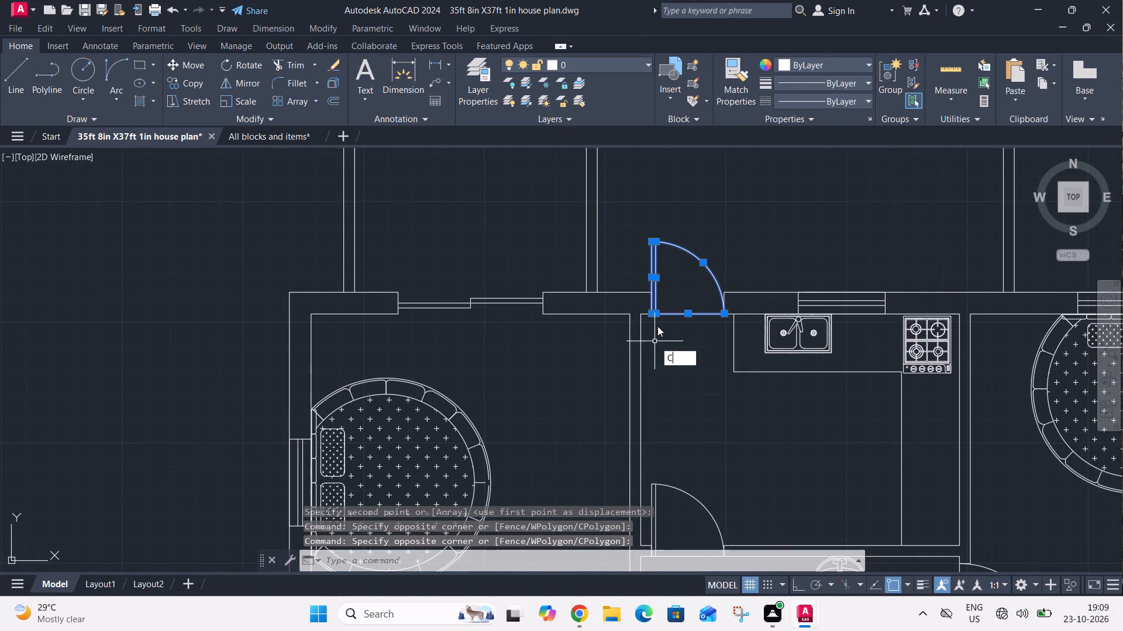
{"action": "key", "text": "o"}
{"action": "key", "text": "space"}
{"action": "left_click", "coordinate": [673, 310]}
{"action": "scroll", "coordinate": [695, 279], "scroll_direction": "down", "scroll_amount": 3}
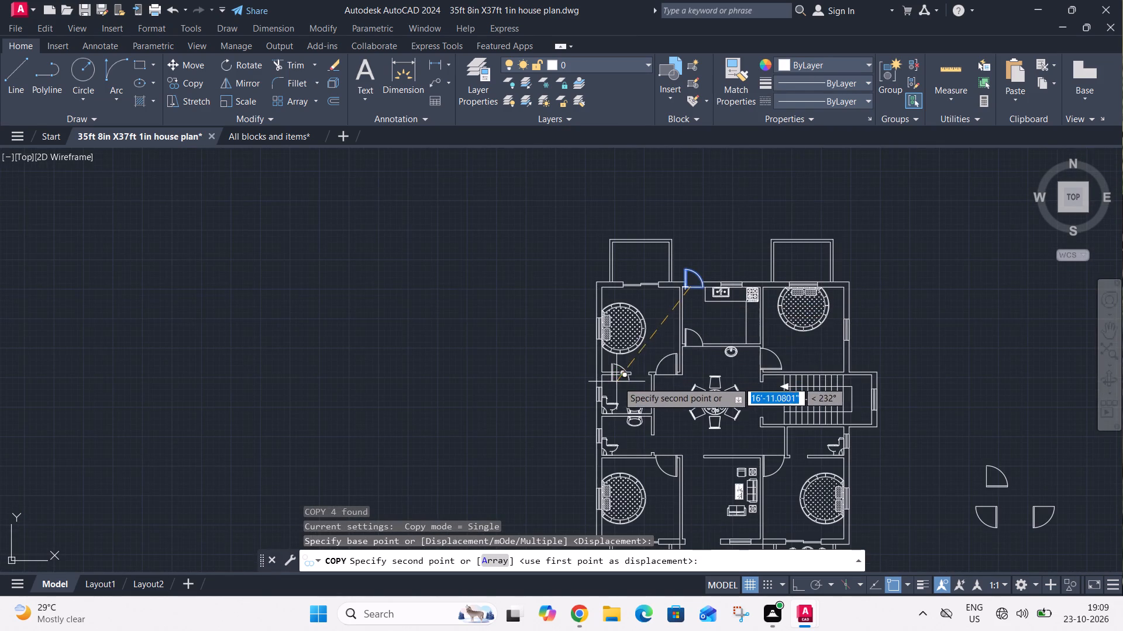
{"action": "scroll", "coordinate": [626, 390], "scroll_direction": "up", "scroll_amount": 3}
{"action": "left_click_drag", "start_coordinate": [612, 421], "coordinate": [615, 416]}
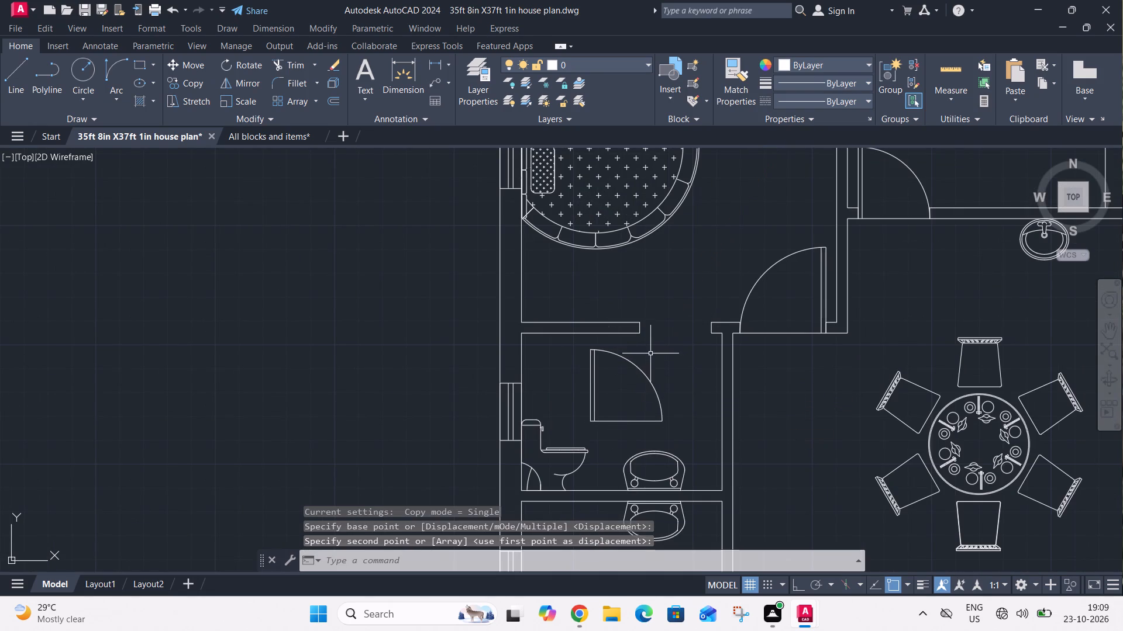
Align the bathroom door symbol to the upper corners of the top opening's jambs, hinge at the right jamb, scaling it to fit.
{"action": "left_click_drag", "start_coordinate": [652, 325], "coordinate": [652, 335]}
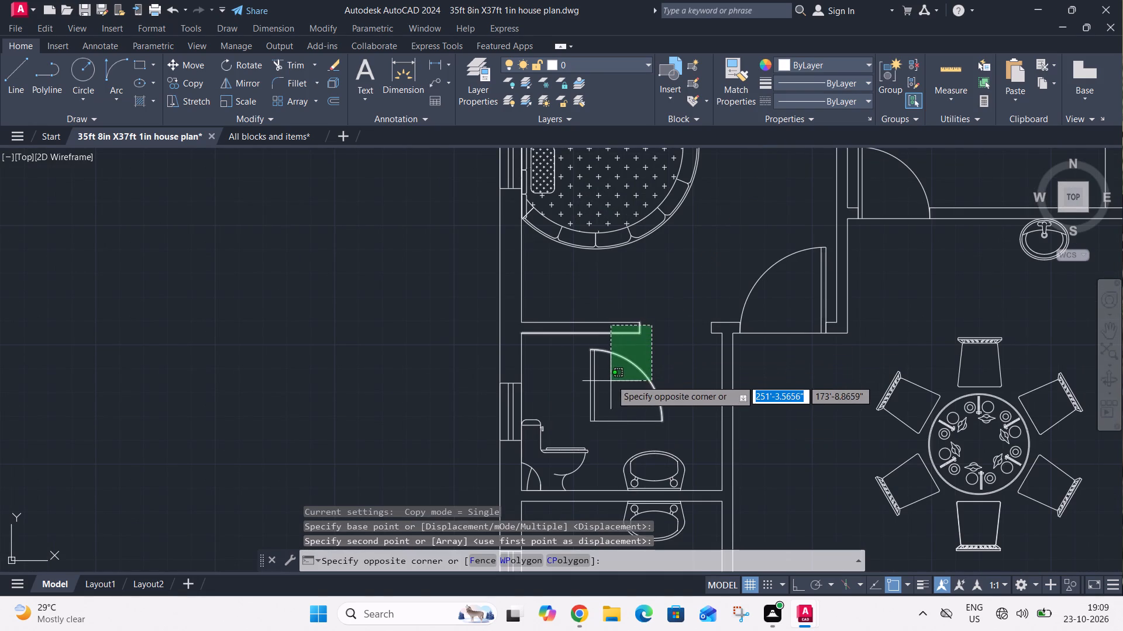
{"action": "key", "text": "Escape"}
{"action": "left_click", "coordinate": [657, 366]}
{"action": "left_click", "coordinate": [588, 393]}
{"action": "left_click_drag", "start_coordinate": [635, 409], "coordinate": [628, 417]}
{"action": "left_click", "coordinate": [592, 429]}
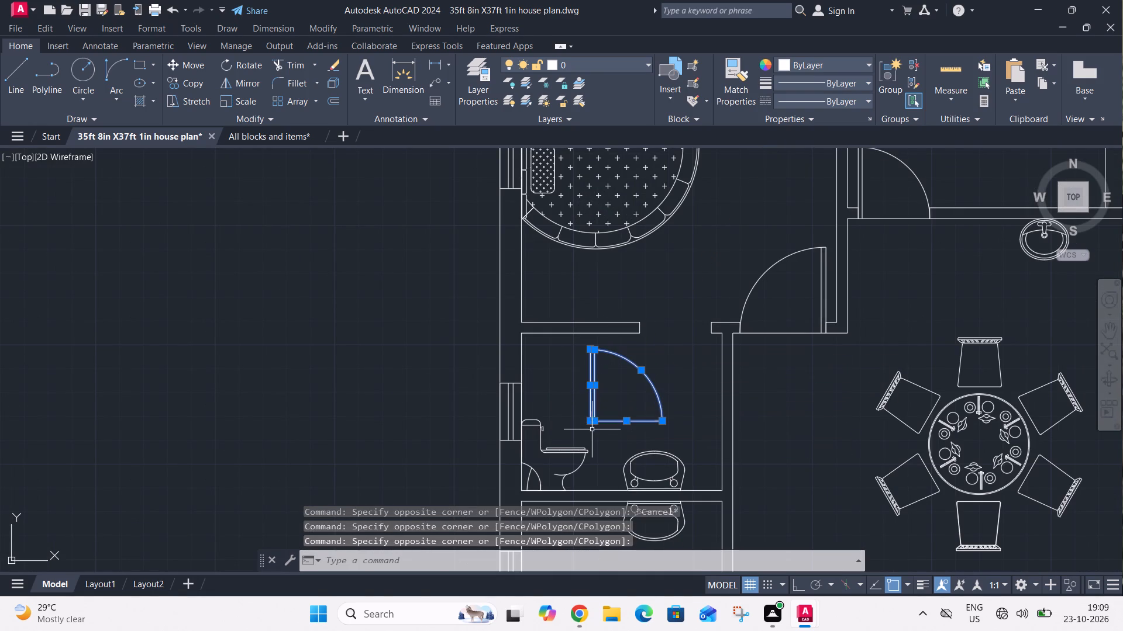
{"action": "key", "text": "a"}
{"action": "key", "text": "l"}
{"action": "key", "text": "space"}
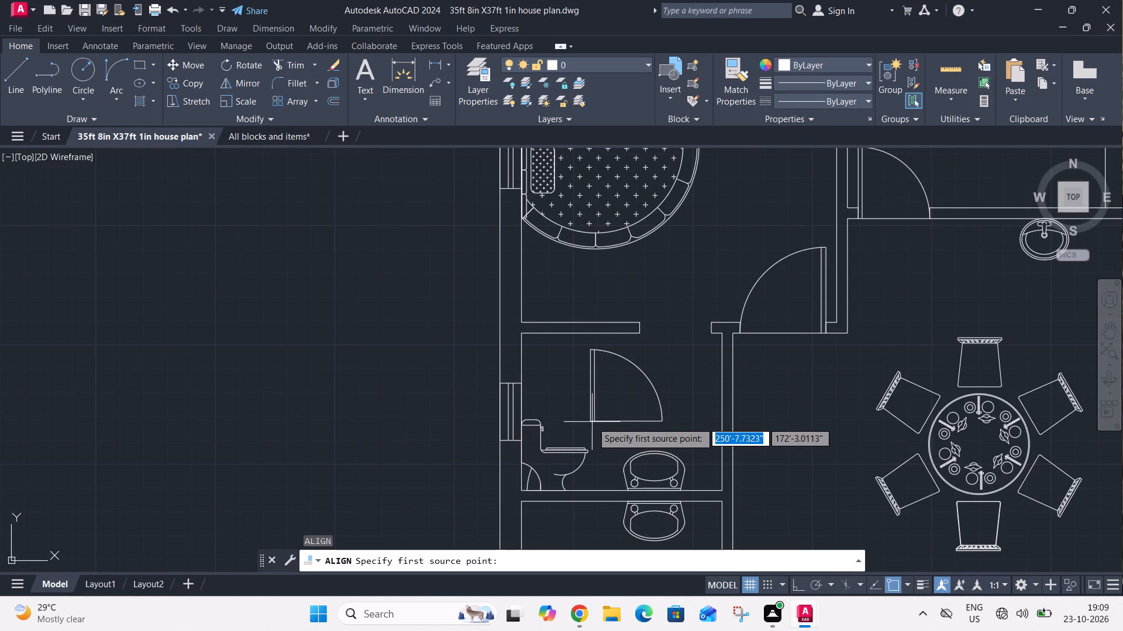
{"action": "left_click_drag", "start_coordinate": [592, 419], "coordinate": [598, 418]}
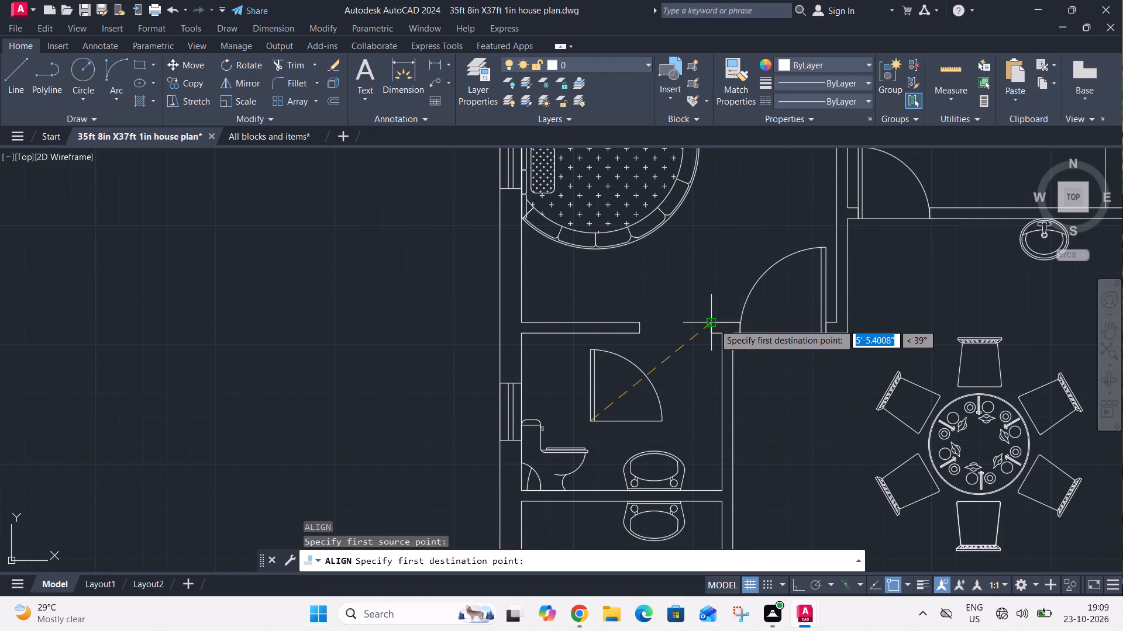
{"action": "left_click", "coordinate": [714, 323]}
{"action": "left_click", "coordinate": [666, 424]}
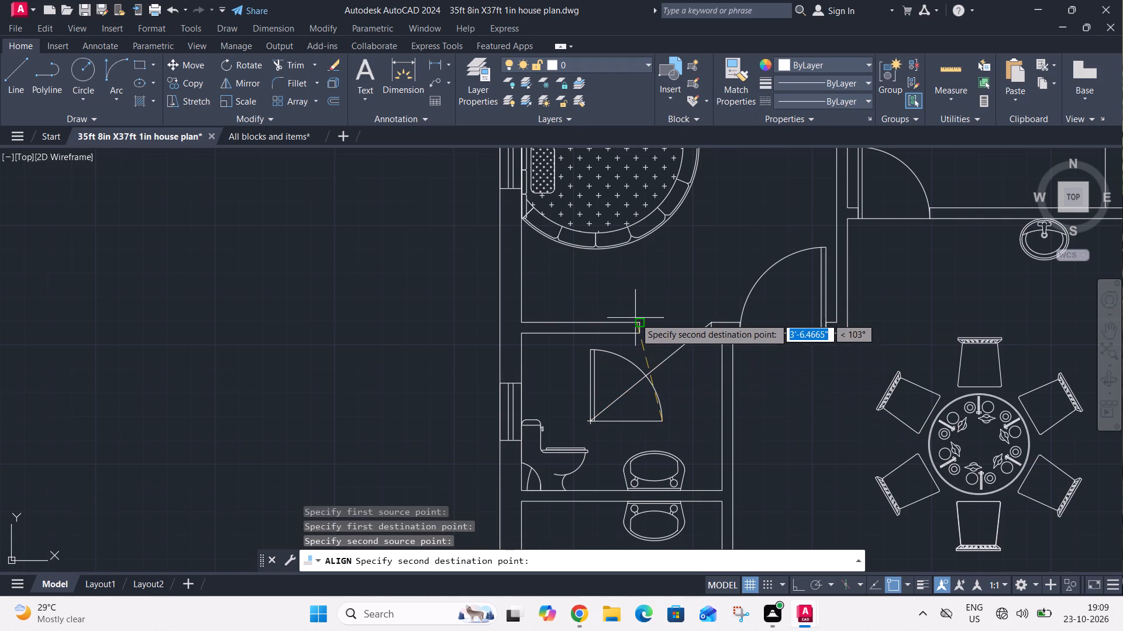
{"action": "left_click", "coordinate": [639, 323]}
{"action": "key", "text": "space"}
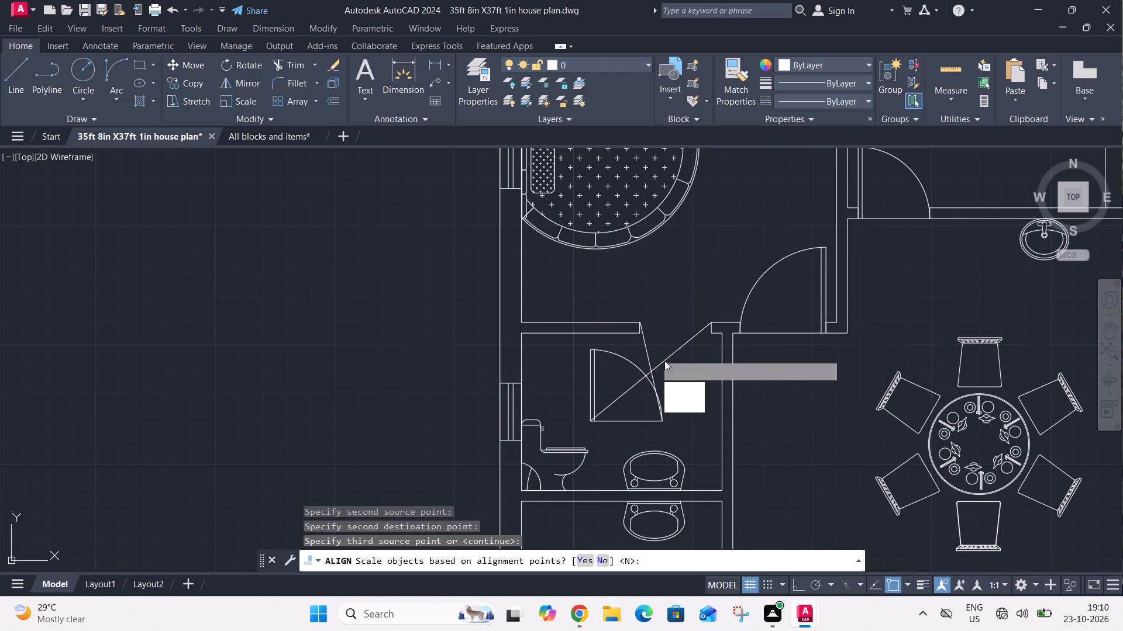
{"action": "left_click_drag", "start_coordinate": [687, 384], "coordinate": [655, 354]}
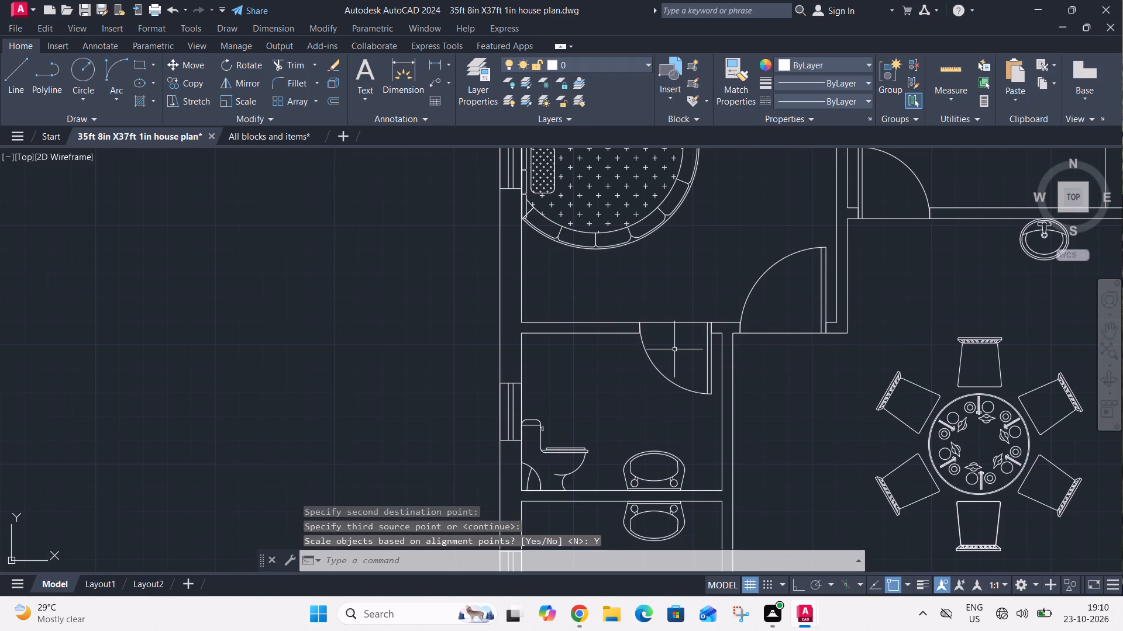
{"action": "scroll", "coordinate": [681, 397], "scroll_direction": "up", "scroll_amount": 2}
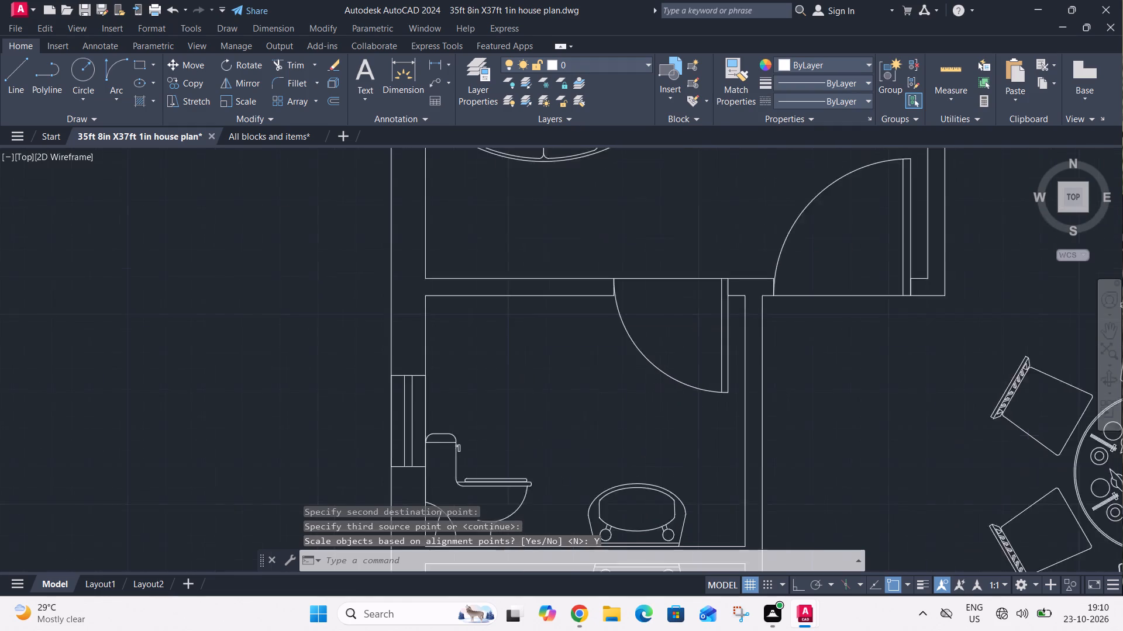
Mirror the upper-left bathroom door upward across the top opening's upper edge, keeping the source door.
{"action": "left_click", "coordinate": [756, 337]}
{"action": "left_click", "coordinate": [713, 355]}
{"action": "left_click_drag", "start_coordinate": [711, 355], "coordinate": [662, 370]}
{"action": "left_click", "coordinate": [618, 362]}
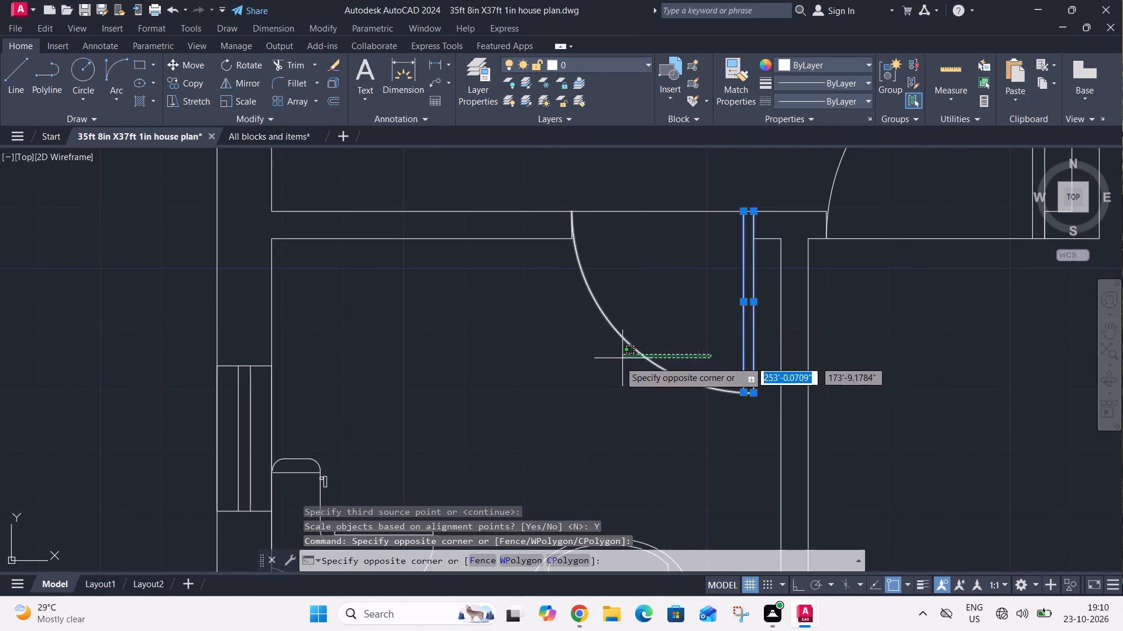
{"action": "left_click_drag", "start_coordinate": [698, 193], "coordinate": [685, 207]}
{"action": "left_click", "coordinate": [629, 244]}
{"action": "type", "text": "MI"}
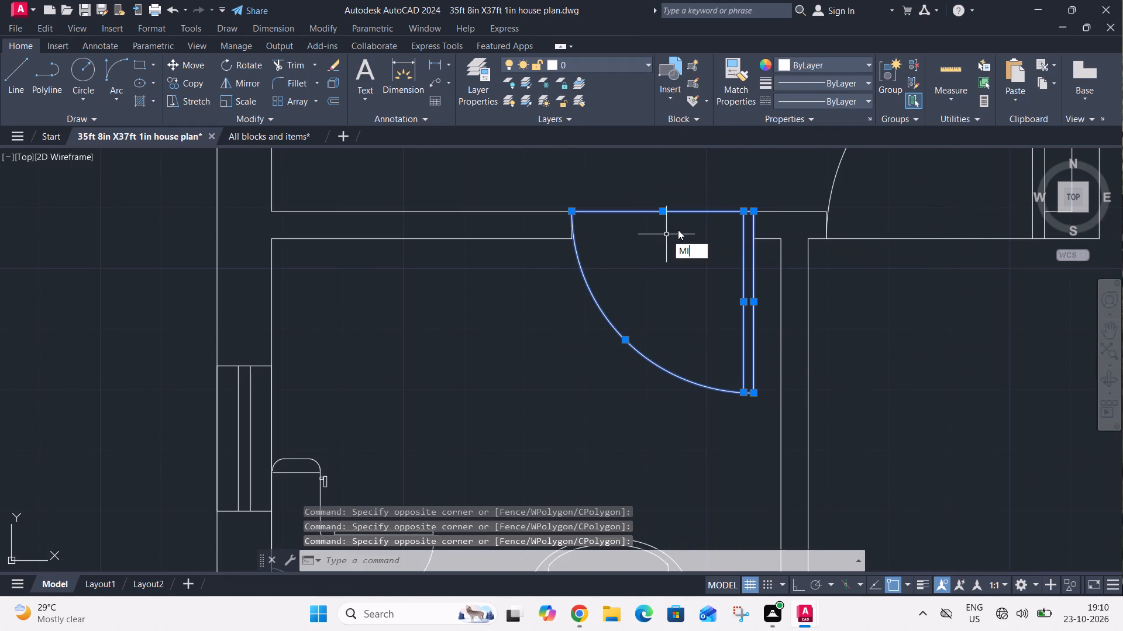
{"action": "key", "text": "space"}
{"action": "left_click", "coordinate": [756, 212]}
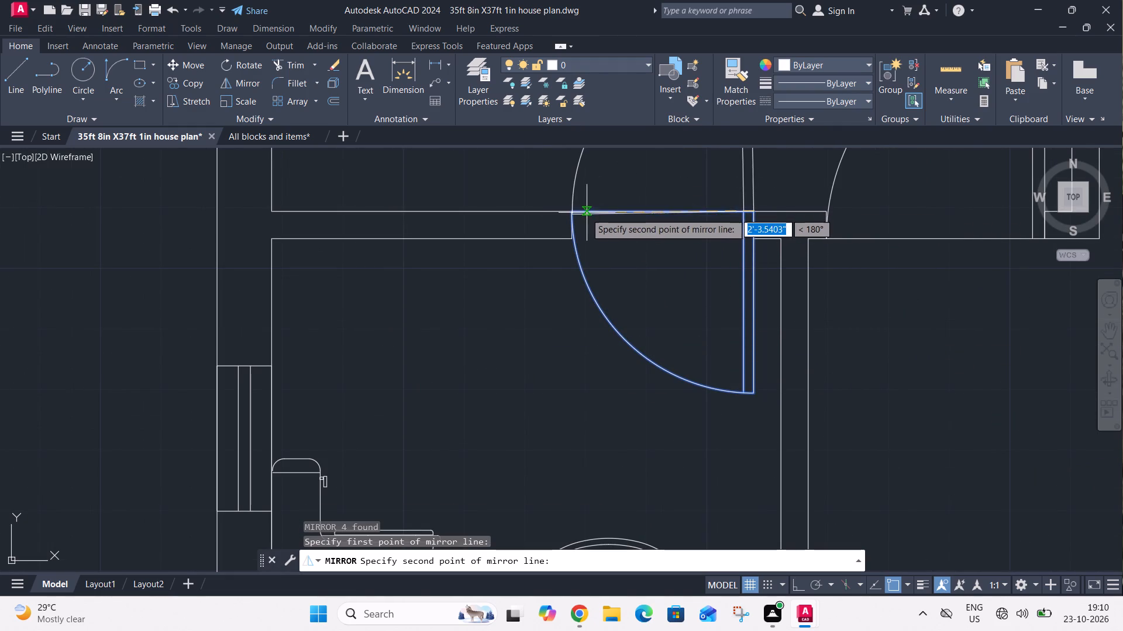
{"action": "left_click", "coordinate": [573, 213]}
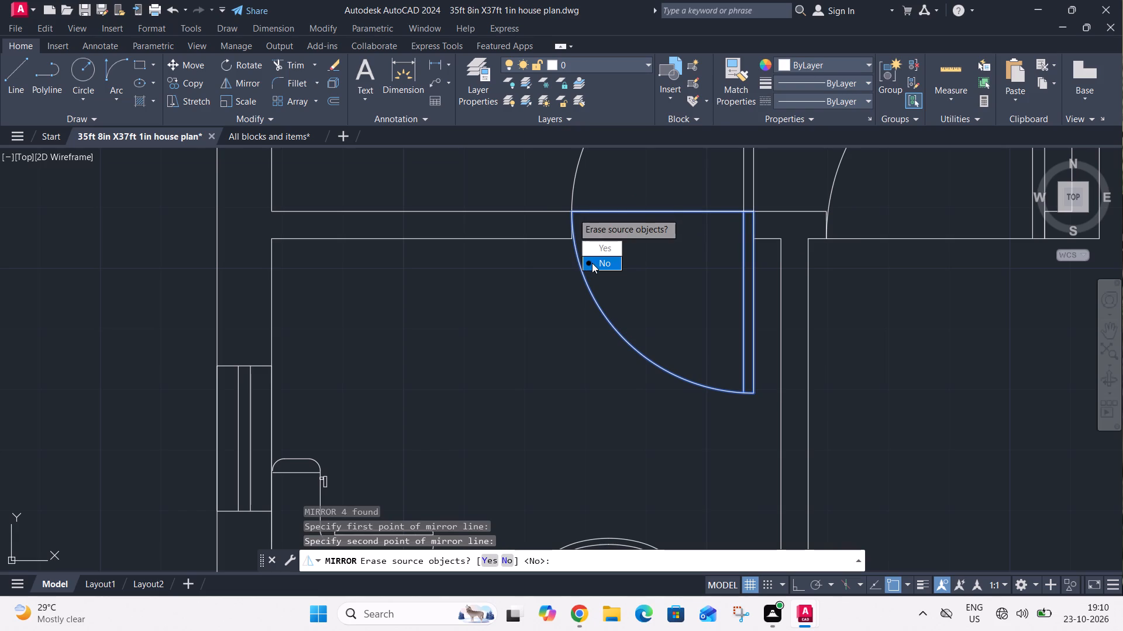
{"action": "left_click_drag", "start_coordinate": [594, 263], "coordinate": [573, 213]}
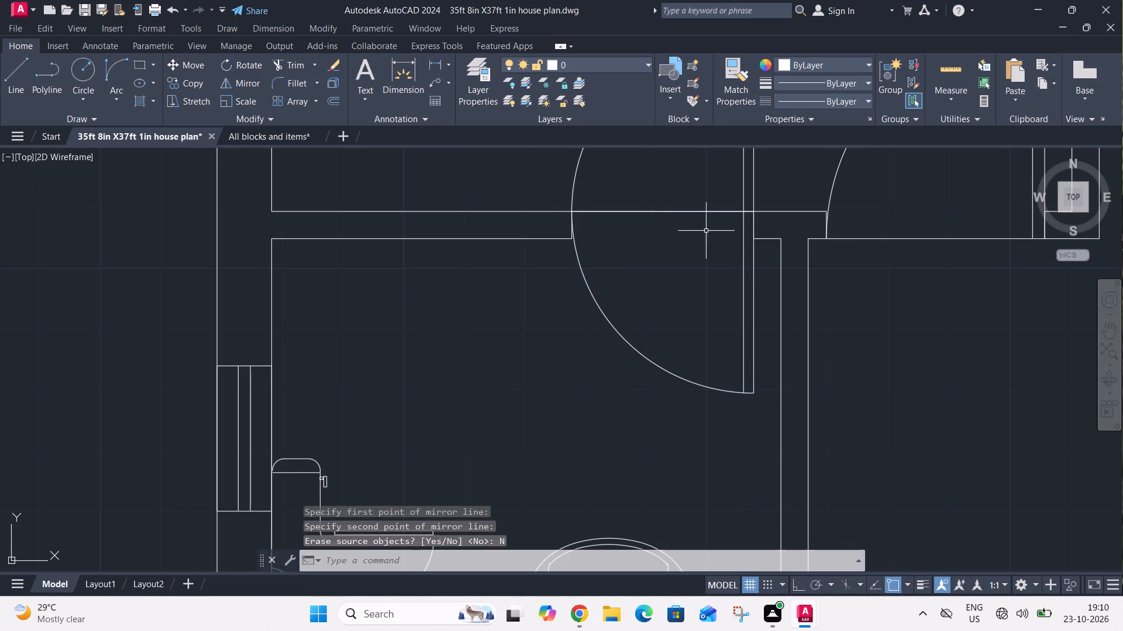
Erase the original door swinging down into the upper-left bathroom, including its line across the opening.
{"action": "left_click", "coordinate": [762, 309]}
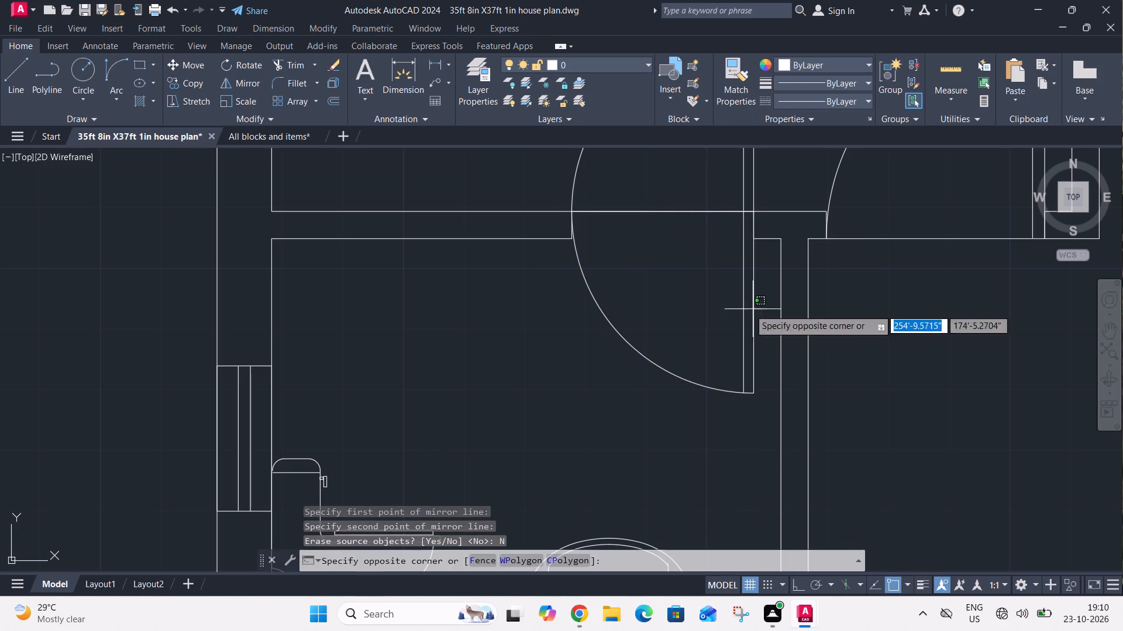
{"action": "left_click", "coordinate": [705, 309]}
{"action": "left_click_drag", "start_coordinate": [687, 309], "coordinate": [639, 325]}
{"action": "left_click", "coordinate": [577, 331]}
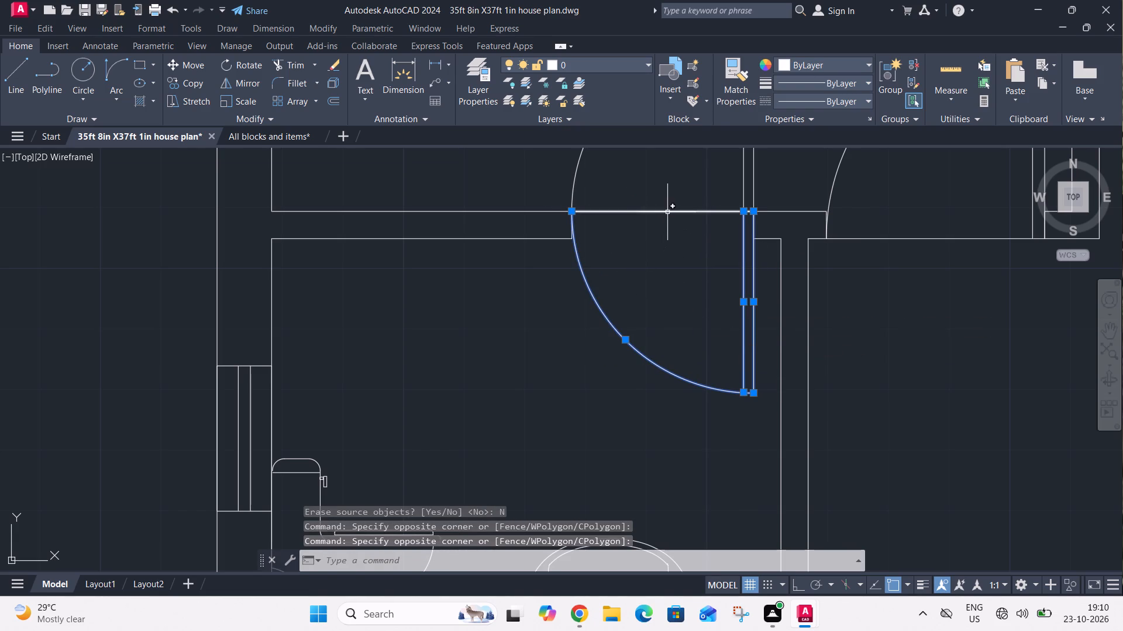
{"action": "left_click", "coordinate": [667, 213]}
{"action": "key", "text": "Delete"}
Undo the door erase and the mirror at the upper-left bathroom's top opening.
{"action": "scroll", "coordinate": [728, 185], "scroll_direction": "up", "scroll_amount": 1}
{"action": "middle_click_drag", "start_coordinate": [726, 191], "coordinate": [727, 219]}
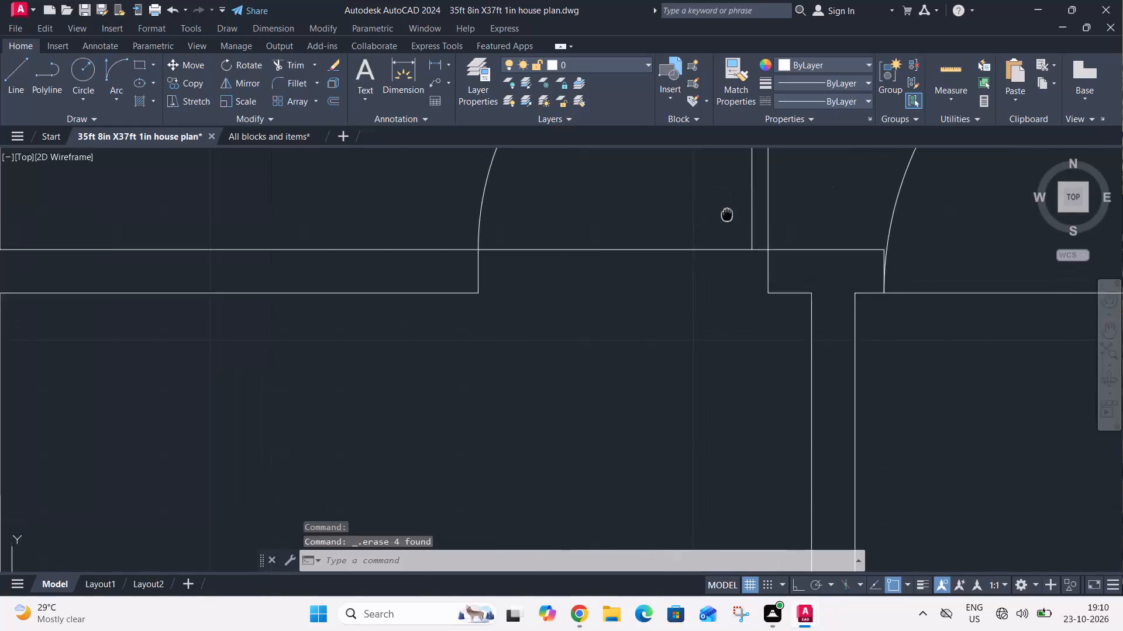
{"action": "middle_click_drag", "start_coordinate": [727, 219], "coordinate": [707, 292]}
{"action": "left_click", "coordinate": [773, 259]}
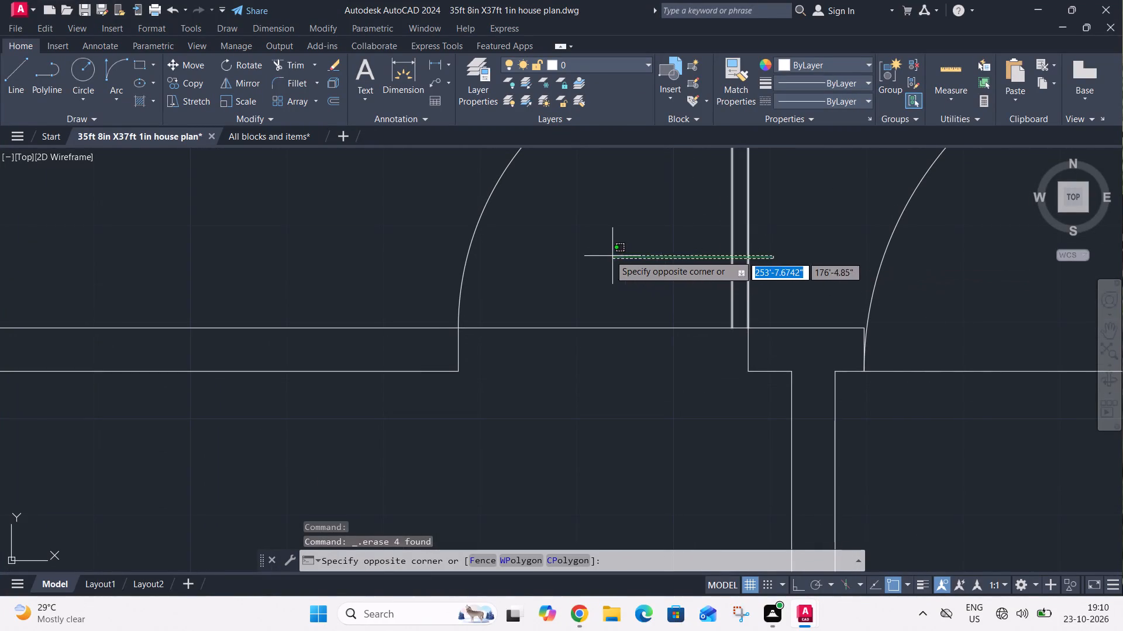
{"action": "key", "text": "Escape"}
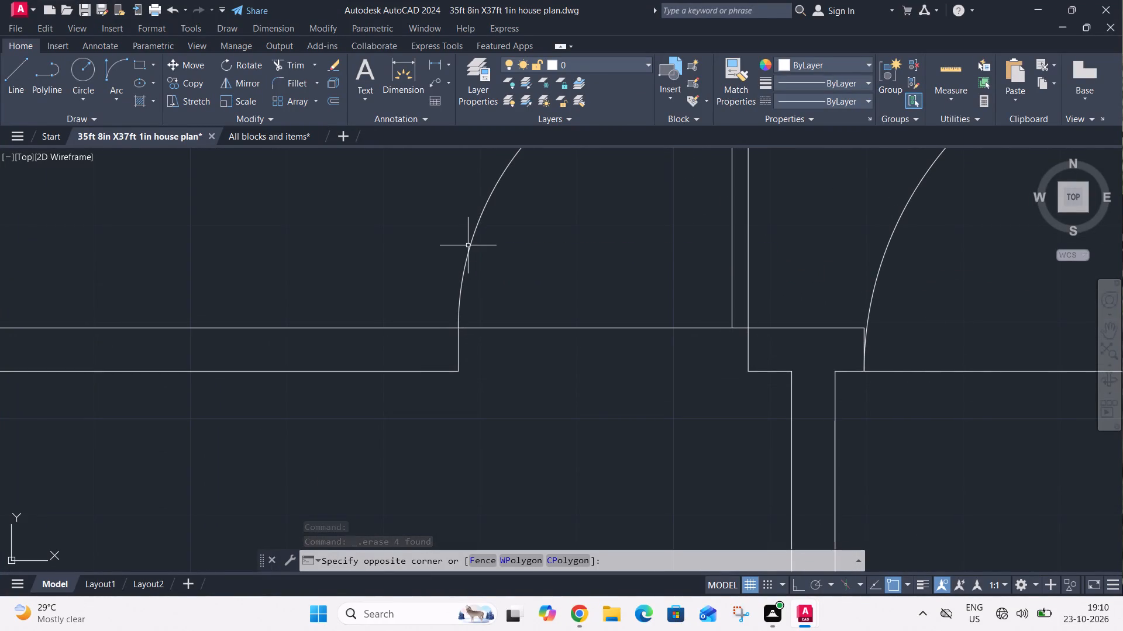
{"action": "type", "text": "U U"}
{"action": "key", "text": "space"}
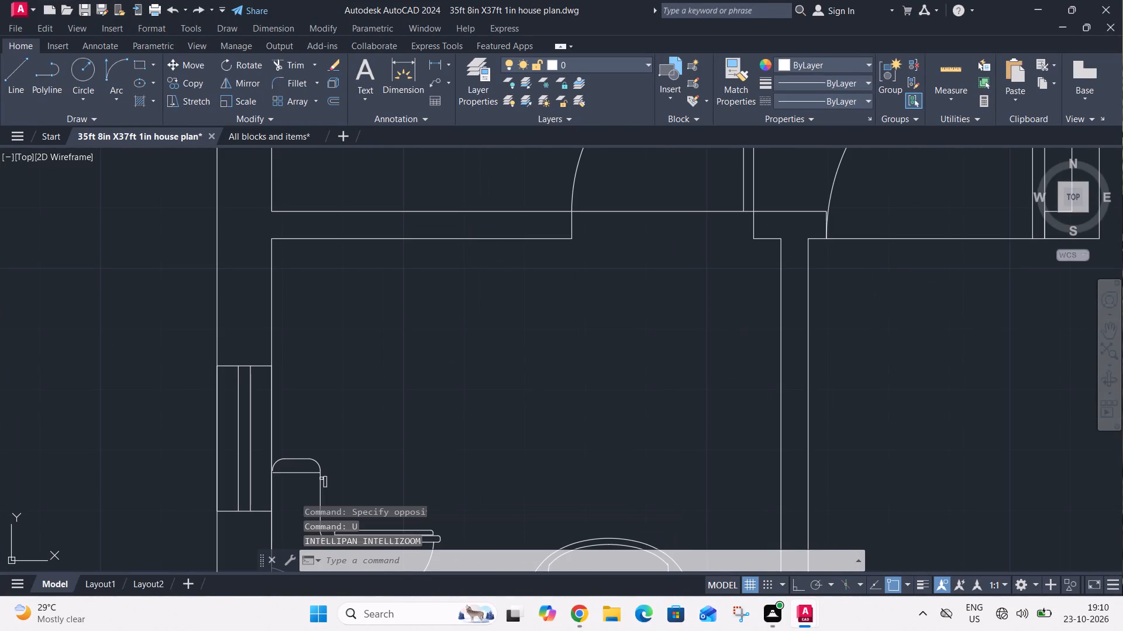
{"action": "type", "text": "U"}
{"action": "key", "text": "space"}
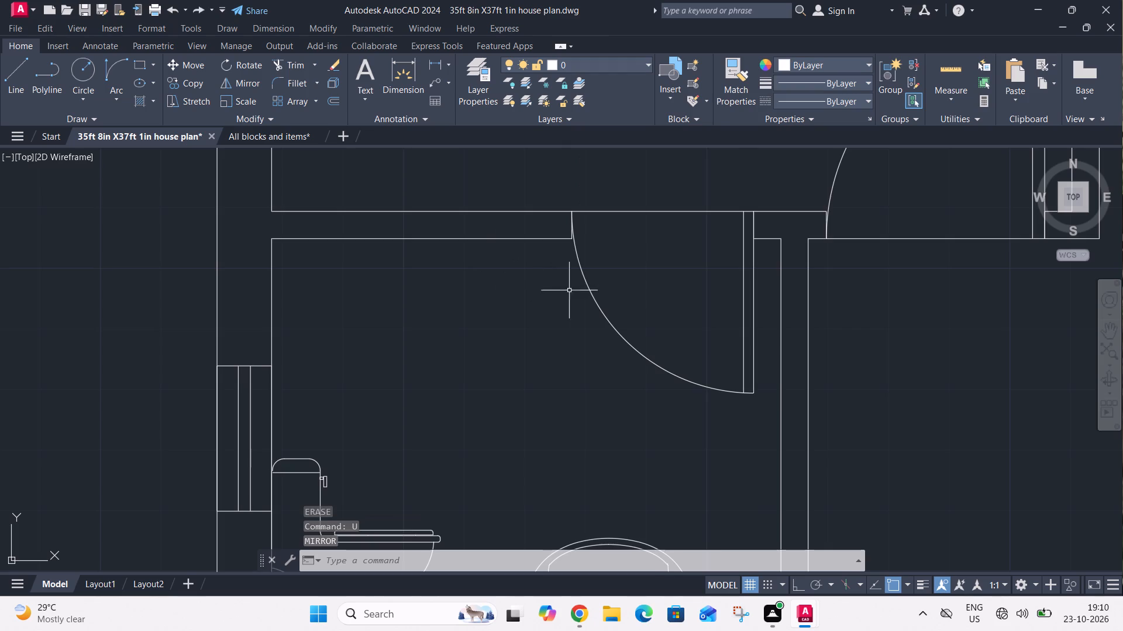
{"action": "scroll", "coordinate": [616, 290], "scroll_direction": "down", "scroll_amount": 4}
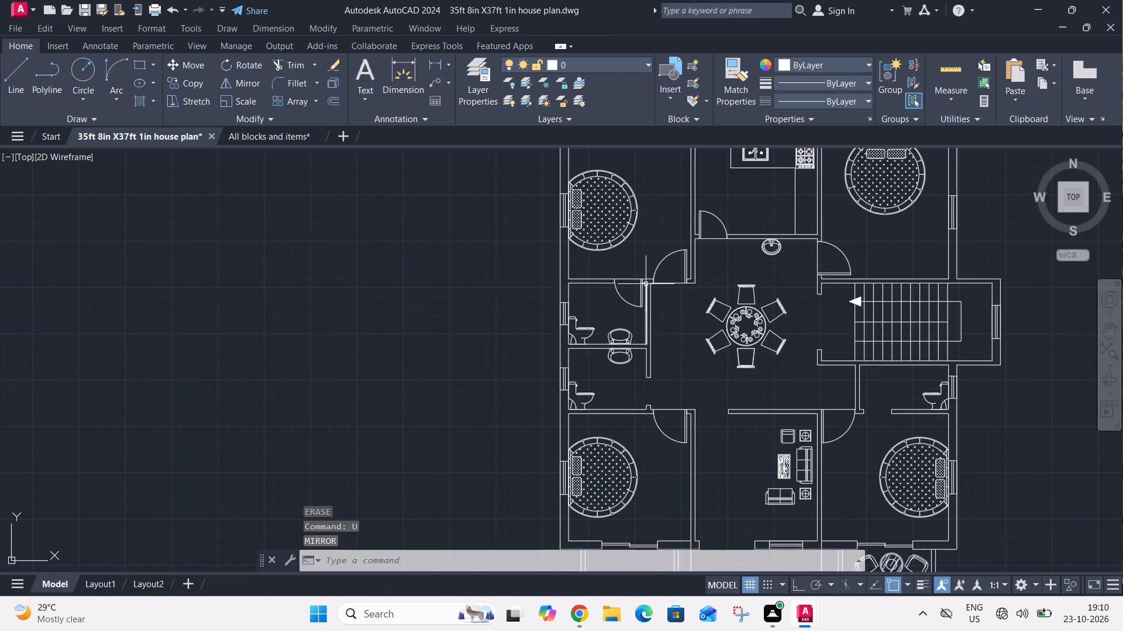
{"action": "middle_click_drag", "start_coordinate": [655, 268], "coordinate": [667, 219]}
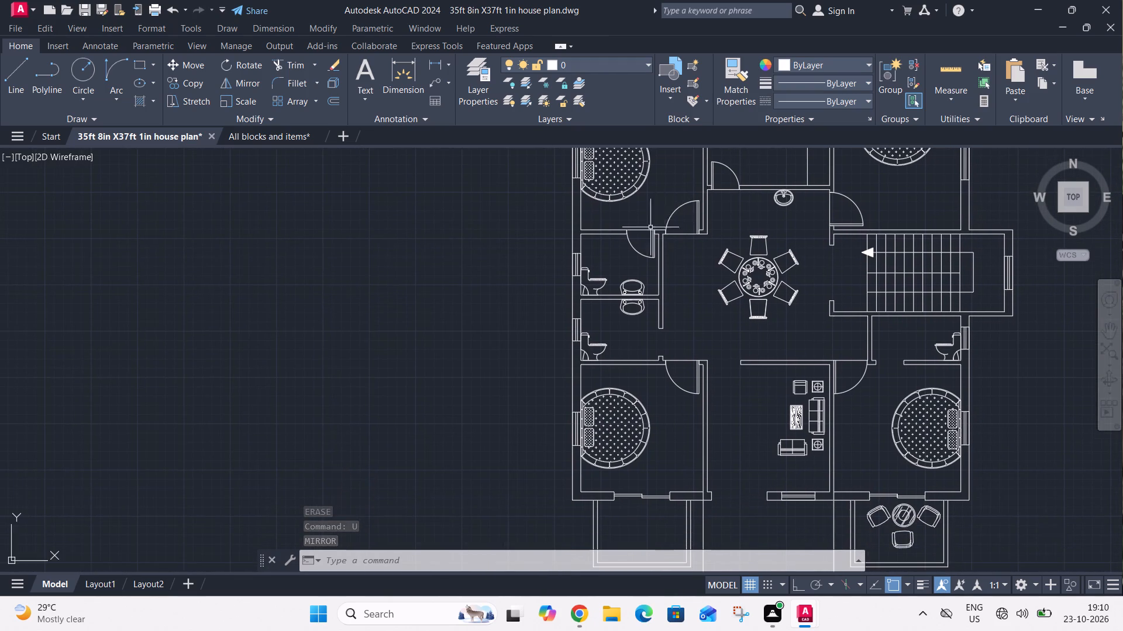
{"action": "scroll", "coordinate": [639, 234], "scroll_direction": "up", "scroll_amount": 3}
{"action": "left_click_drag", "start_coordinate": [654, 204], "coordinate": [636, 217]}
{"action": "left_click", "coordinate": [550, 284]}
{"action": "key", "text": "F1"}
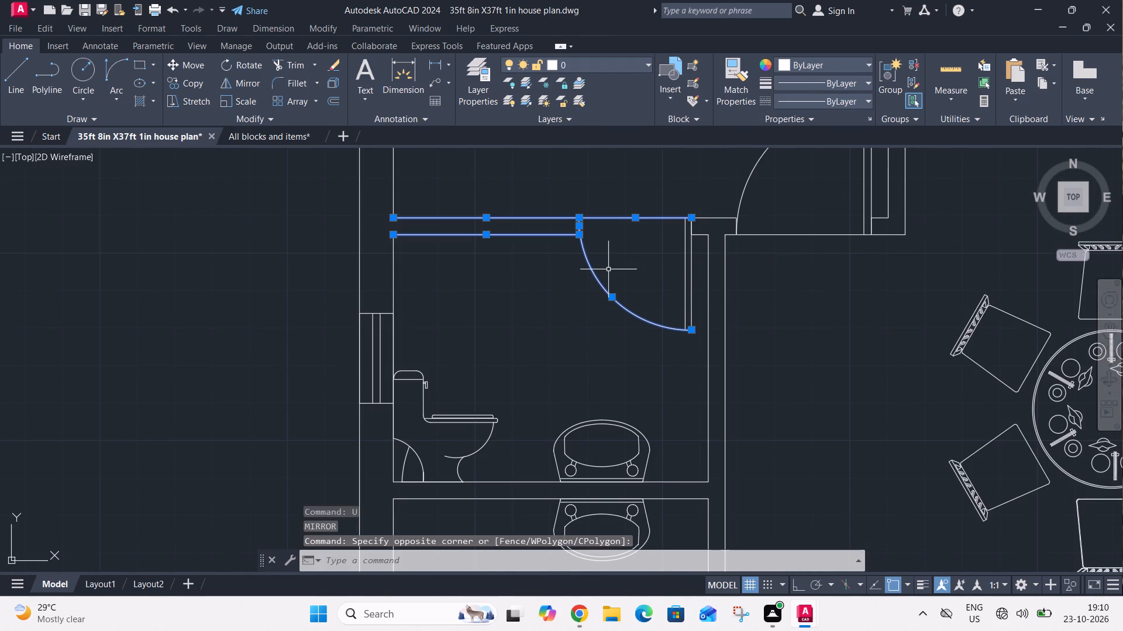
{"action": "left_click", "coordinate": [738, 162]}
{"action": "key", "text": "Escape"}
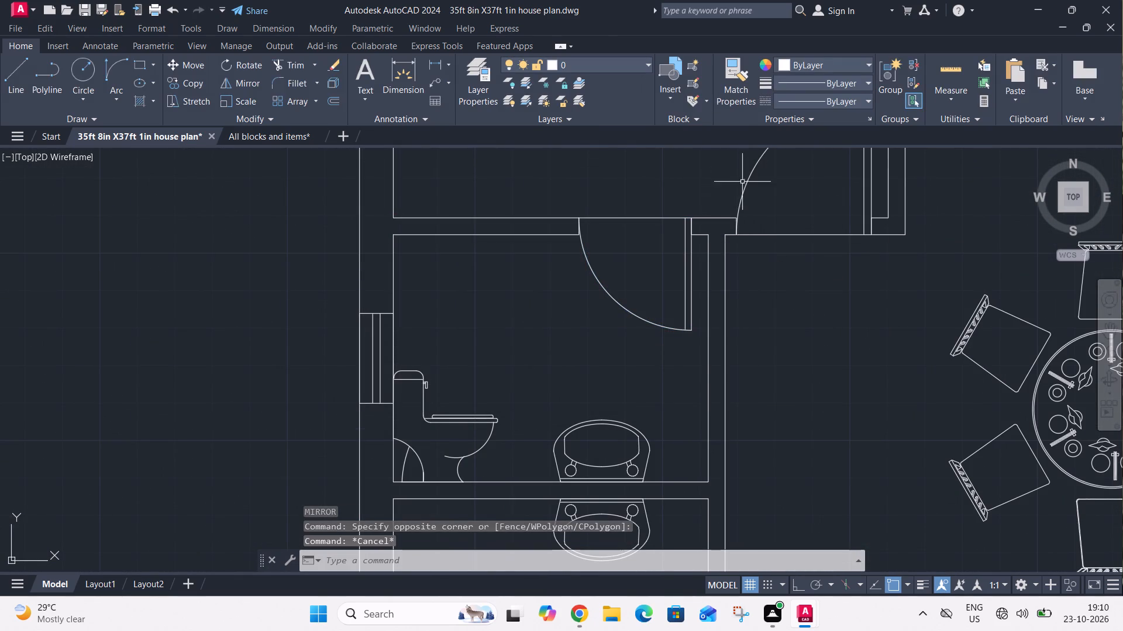
Copy the upper-left bathroom's door down into the bathroom below, placing it freely beside the right-wall opening.
{"action": "left_click_drag", "start_coordinate": [704, 259], "coordinate": [695, 262]}
{"action": "left_click", "coordinate": [640, 279]}
{"action": "left_click_drag", "start_coordinate": [646, 183], "coordinate": [616, 210]}
{"action": "left_click", "coordinate": [583, 248]}
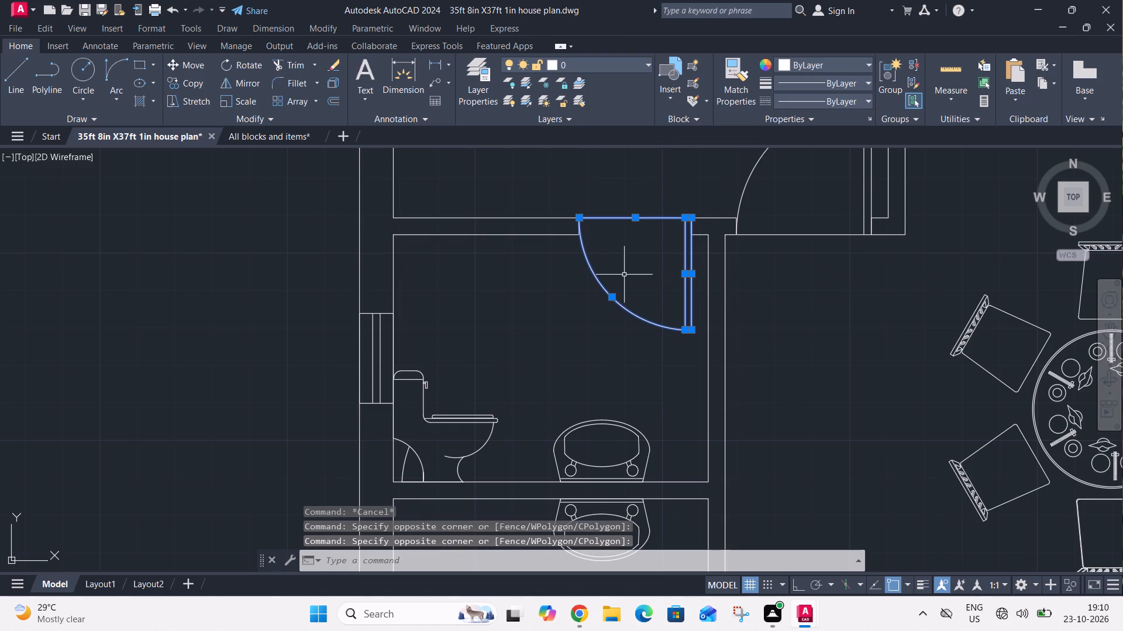
{"action": "key", "text": "c"}
{"action": "type", "text": "O"}
{"action": "key", "text": "space"}
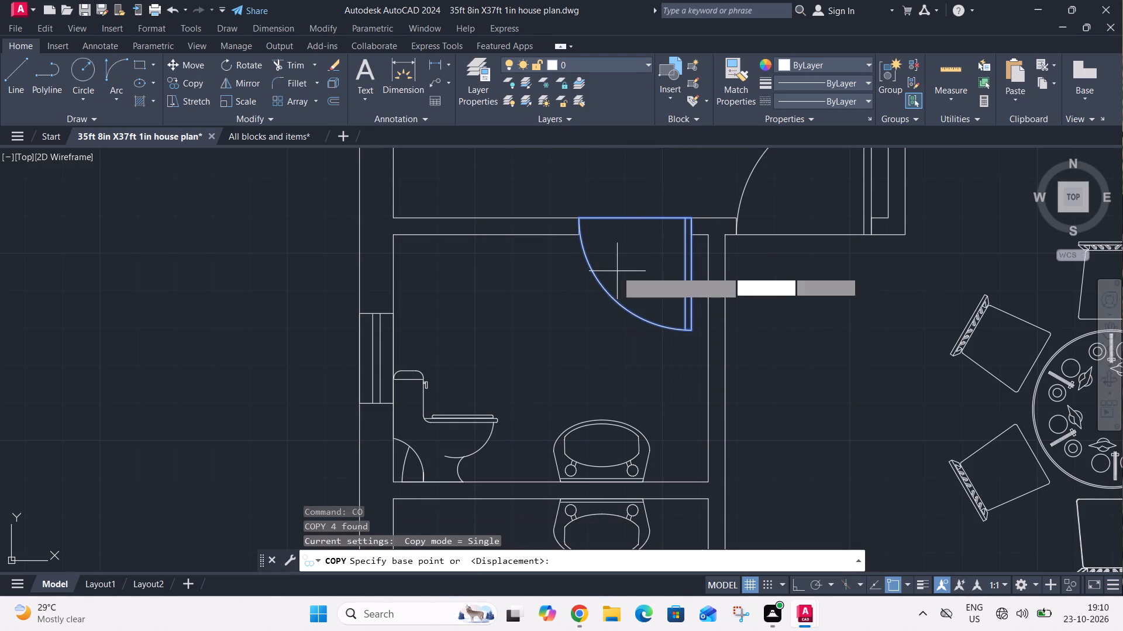
{"action": "left_click", "coordinate": [598, 291]}
{"action": "scroll", "coordinate": [629, 244], "scroll_direction": "down", "scroll_amount": 2}
{"action": "scroll", "coordinate": [623, 396], "scroll_direction": "down", "scroll_amount": 1}
{"action": "scroll", "coordinate": [614, 414], "scroll_direction": "up", "scroll_amount": 2}
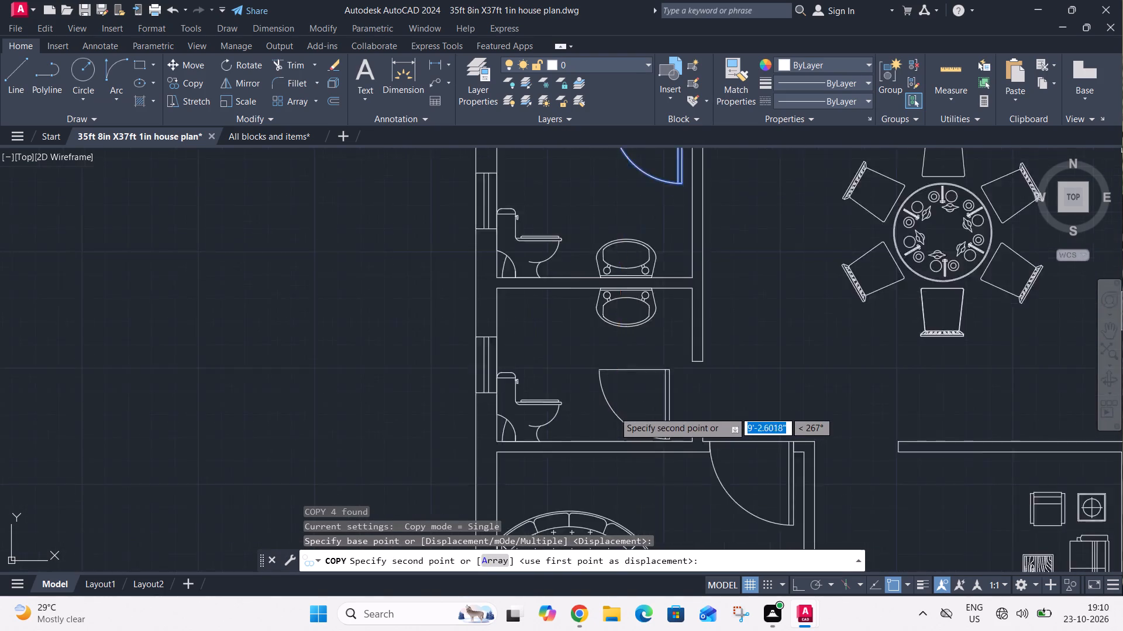
{"action": "scroll", "coordinate": [614, 411], "scroll_direction": "up", "scroll_amount": 1}
{"action": "left_click", "coordinate": [581, 403]}
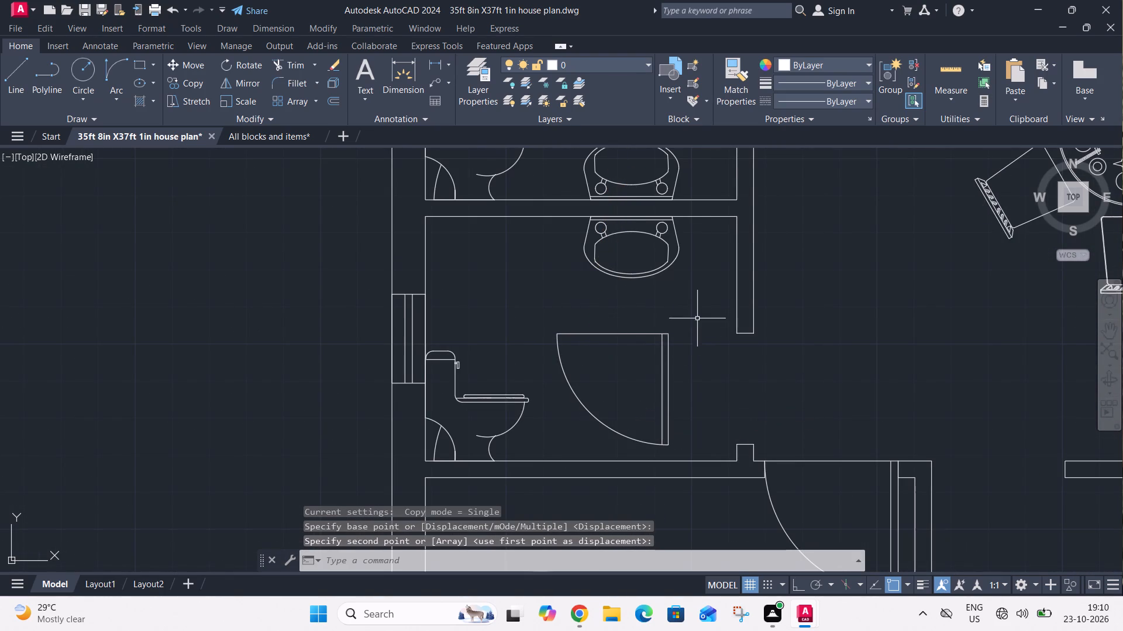
Align the copied door to the outer corners of the lower bathroom's right-wall opening, hinge at the lower jamb, scaling it to fit.
{"action": "left_click", "coordinate": [698, 318]}
{"action": "left_click", "coordinate": [556, 450]}
{"action": "key", "text": "a"}
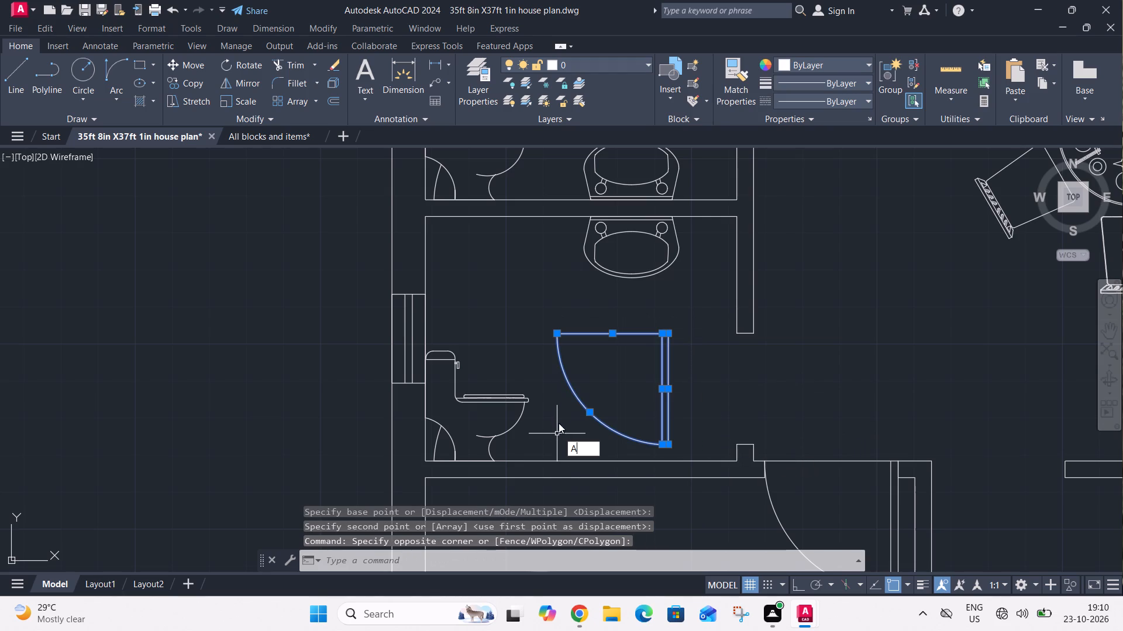
{"action": "key", "text": "l"}
{"action": "key", "text": "space"}
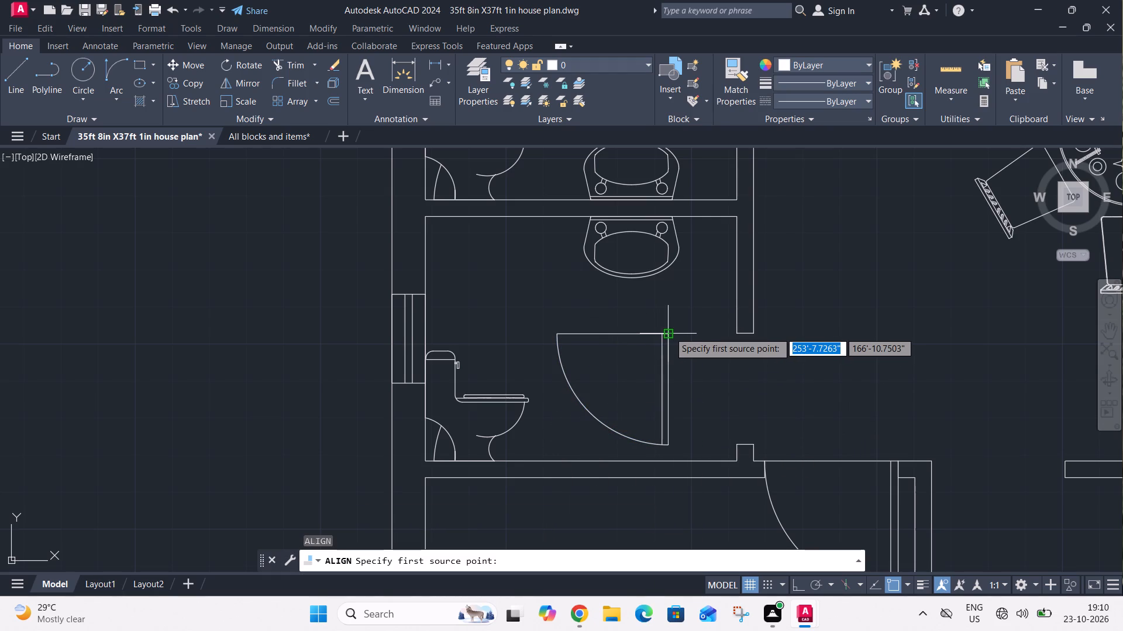
{"action": "left_click", "coordinate": [669, 331]}
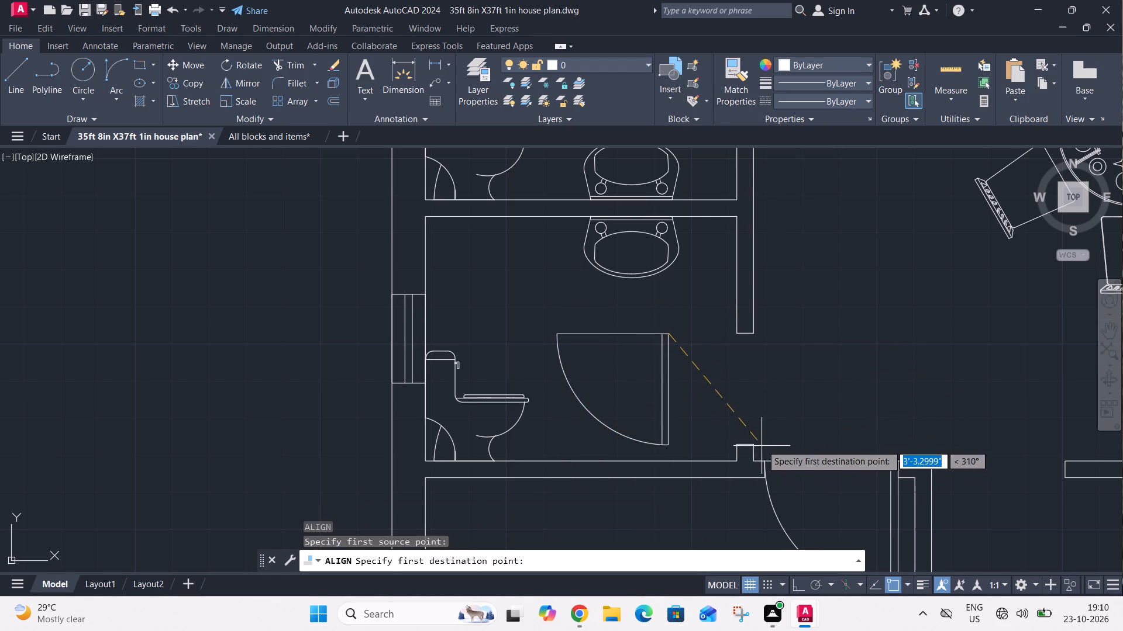
{"action": "left_click", "coordinate": [757, 443]}
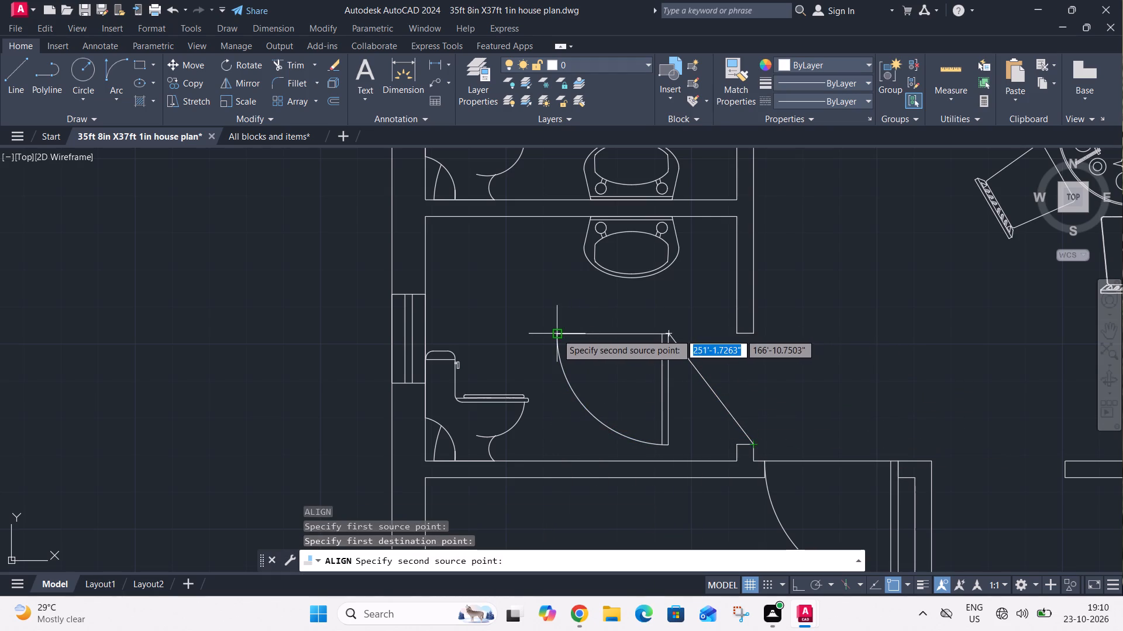
{"action": "left_click", "coordinate": [557, 334]}
{"action": "left_click", "coordinate": [755, 335]}
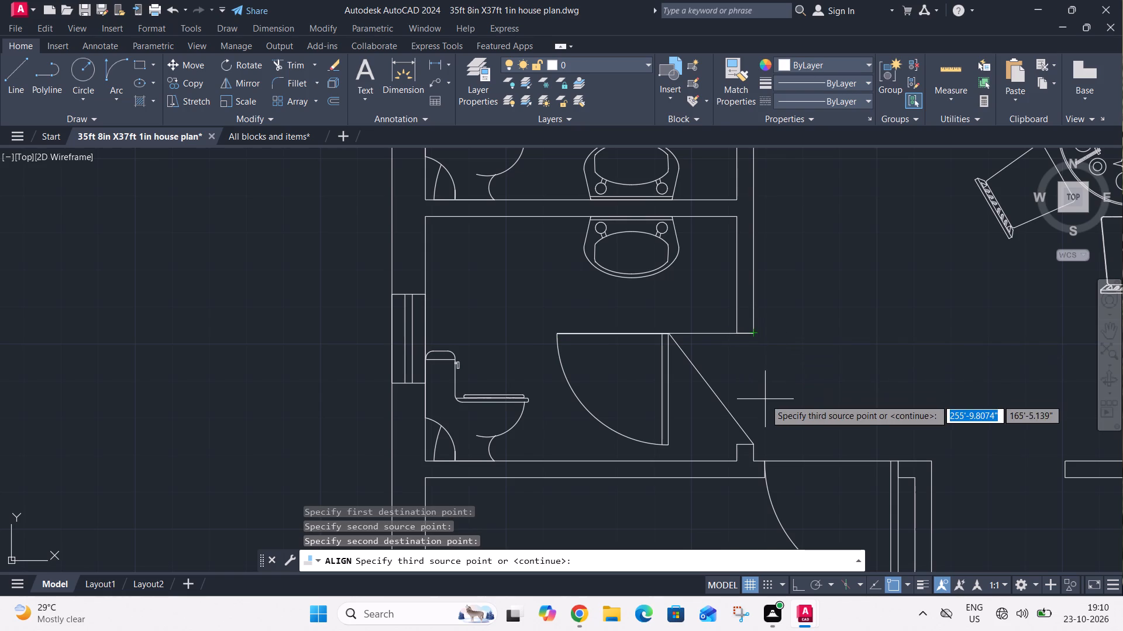
{"action": "key", "text": "space"}
{"action": "left_click_drag", "start_coordinate": [784, 431], "coordinate": [765, 399]}
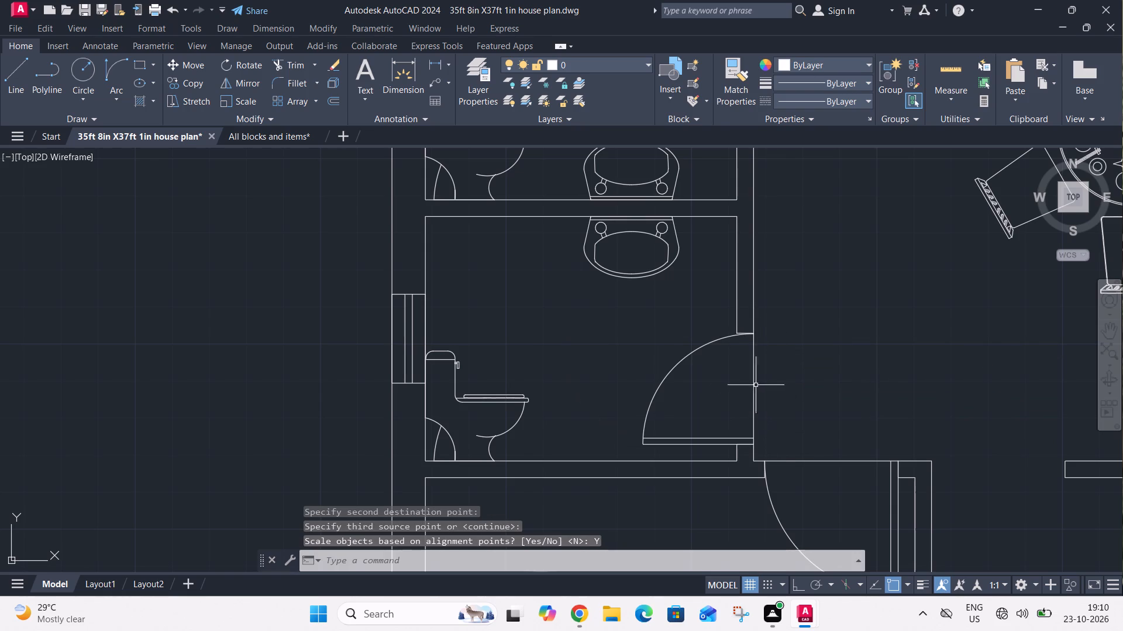
Copy the kitchen's bottom-wall door into the bottom opening of the bathroom below the stairs, hinge corner at the left jamb's lower corner.
{"action": "scroll", "coordinate": [729, 327], "scroll_direction": "down", "scroll_amount": 2}
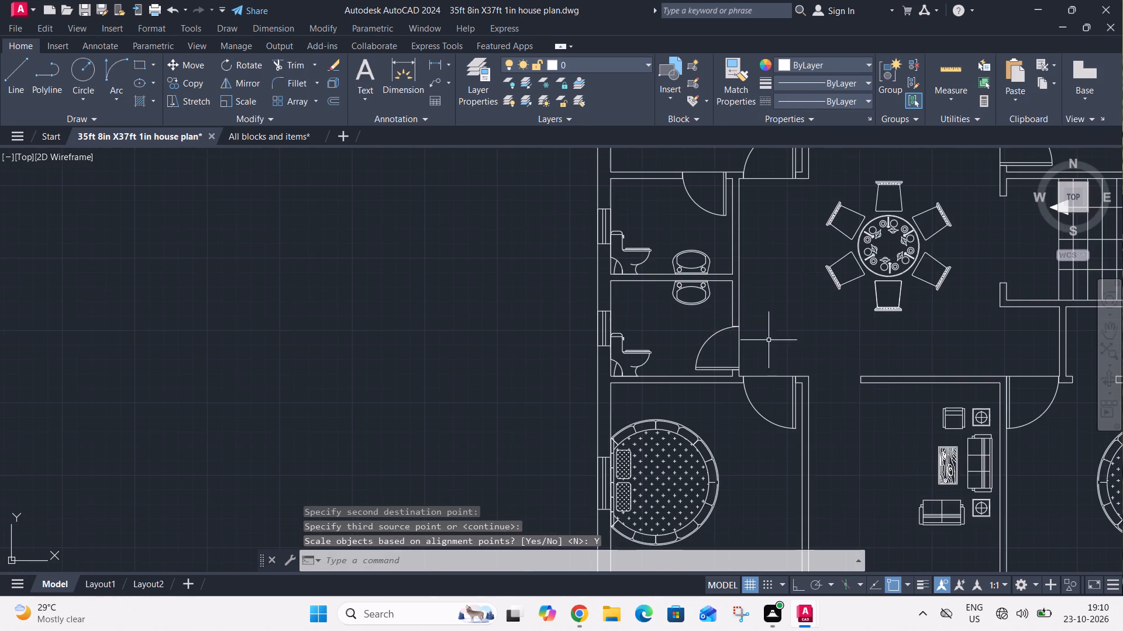
{"action": "middle_click_drag", "start_coordinate": [817, 375], "coordinate": [583, 372]}
{"action": "scroll", "coordinate": [657, 370], "scroll_direction": "down", "scroll_amount": 1}
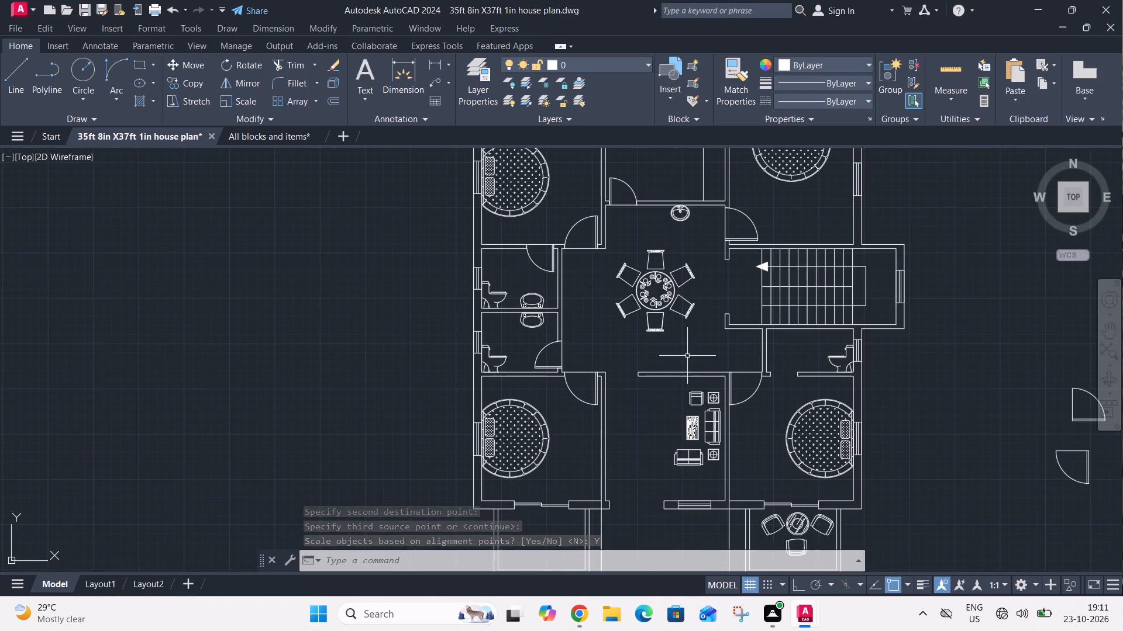
{"action": "middle_click_drag", "start_coordinate": [688, 356], "coordinate": [551, 424]}
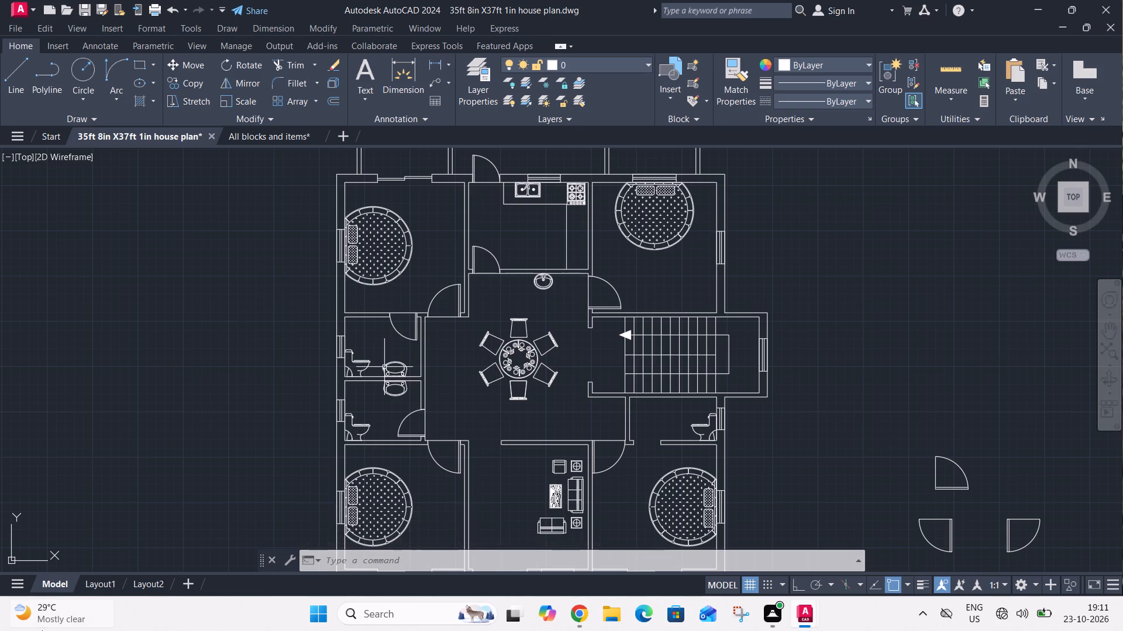
{"action": "scroll", "coordinate": [42, 630], "scroll_direction": "up", "scroll_amount": 1}
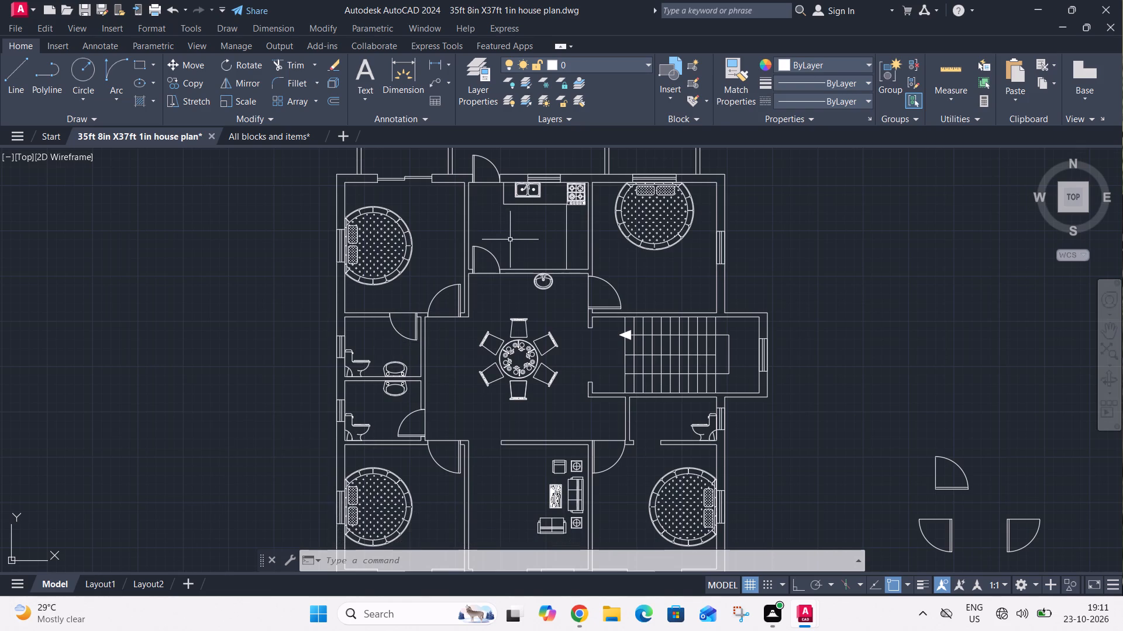
{"action": "scroll", "coordinate": [508, 242], "scroll_direction": "up", "scroll_amount": 3}
{"action": "left_click", "coordinate": [507, 244]}
{"action": "left_click", "coordinate": [350, 320]}
{"action": "left_click_drag", "start_coordinate": [403, 349], "coordinate": [404, 355]}
{"action": "left_click", "coordinate": [374, 401]}
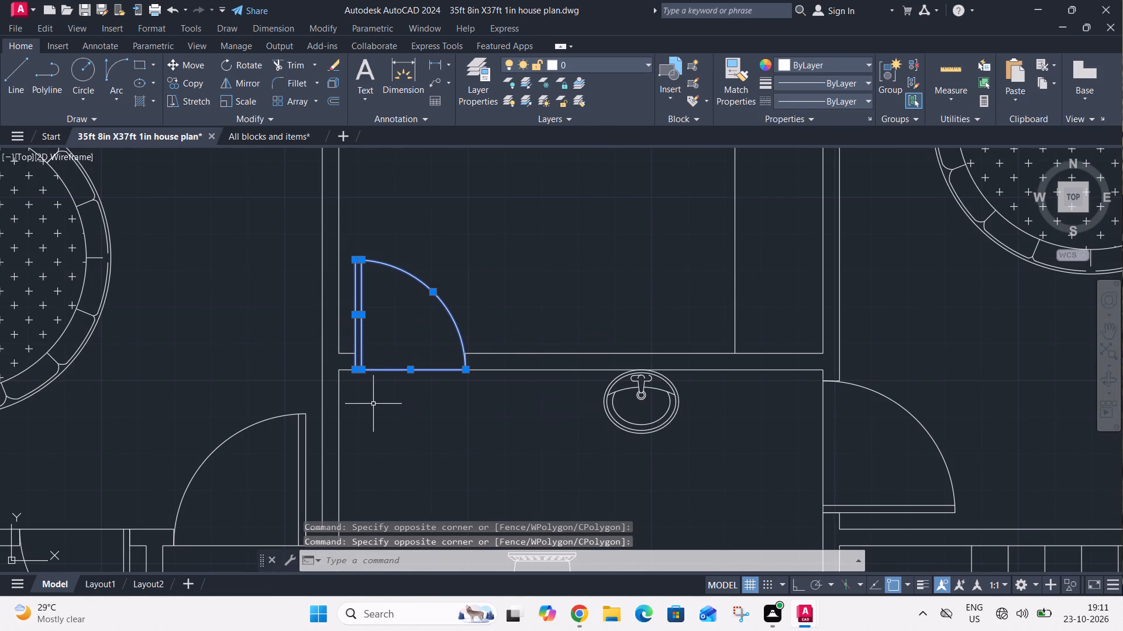
{"action": "key", "text": "c"}
{"action": "key", "text": "o"}
{"action": "key", "text": "space"}
{"action": "left_click", "coordinate": [356, 371]}
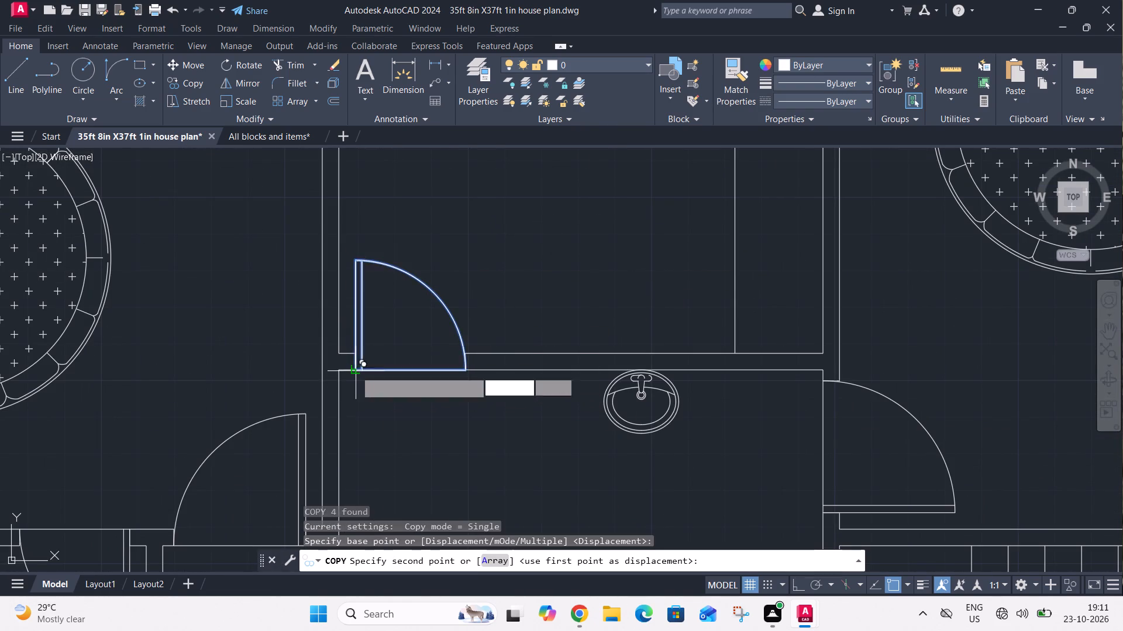
{"action": "scroll", "coordinate": [392, 317], "scroll_direction": "down", "scroll_amount": 4}
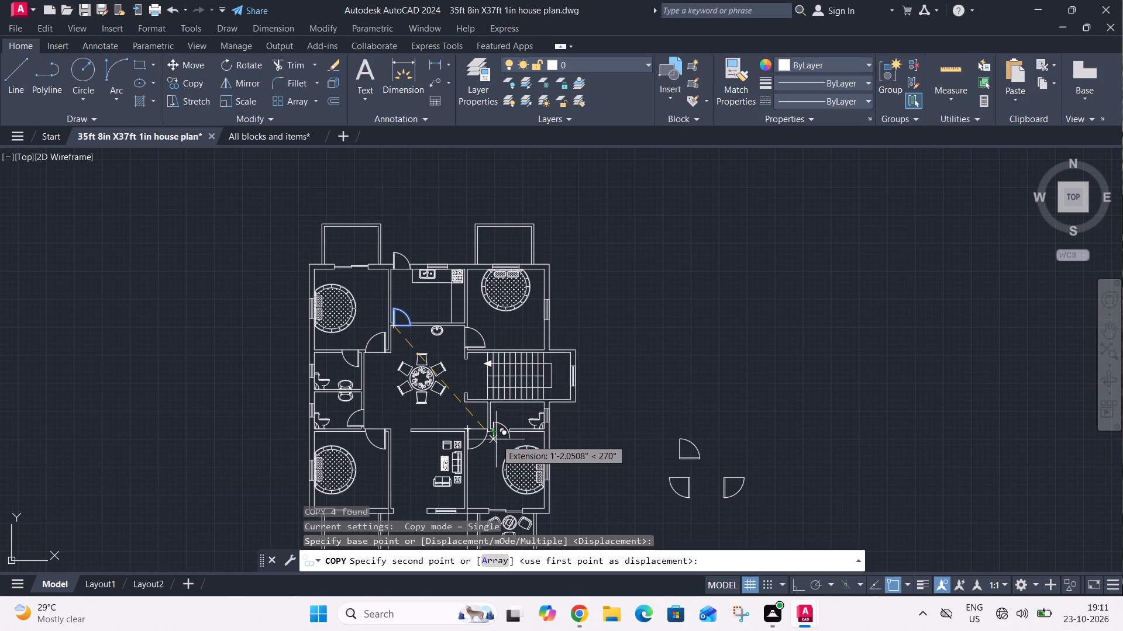
{"action": "middle_click_drag", "start_coordinate": [496, 439], "coordinate": [526, 390]}
{"action": "scroll", "coordinate": [529, 382], "scroll_direction": "up", "scroll_amount": 4}
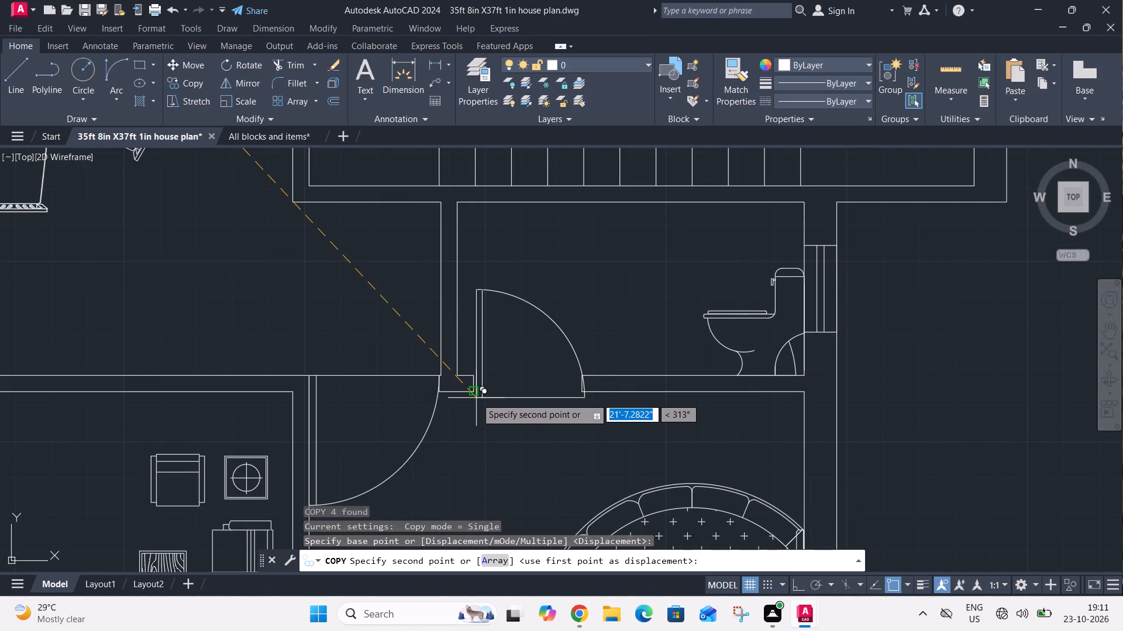
{"action": "left_click", "coordinate": [476, 395]}
{"action": "scroll", "coordinate": [498, 390], "scroll_direction": "down", "scroll_amount": 4}
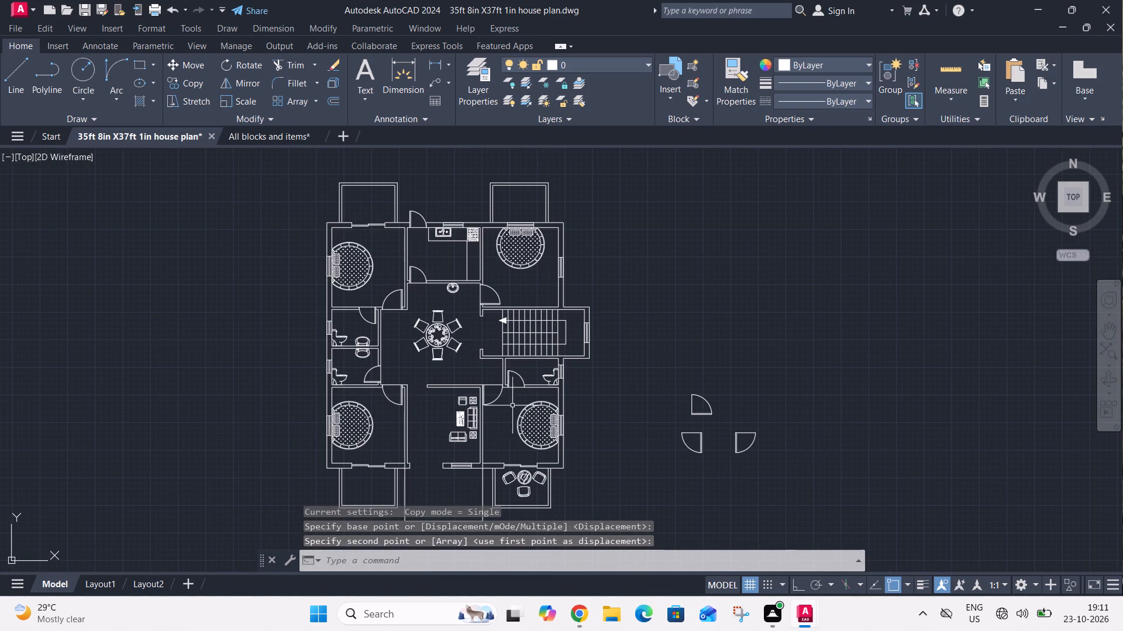
Copy the door from the bathroom below the stairs into the living room's bottom-wall opening, hinge corner at the left jamb's lower corner.
{"action": "middle_click_drag", "start_coordinate": [492, 435], "coordinate": [545, 395]}
{"action": "scroll", "coordinate": [569, 342], "scroll_direction": "up", "scroll_amount": 4}
{"action": "left_click_drag", "start_coordinate": [593, 290], "coordinate": [593, 292]}
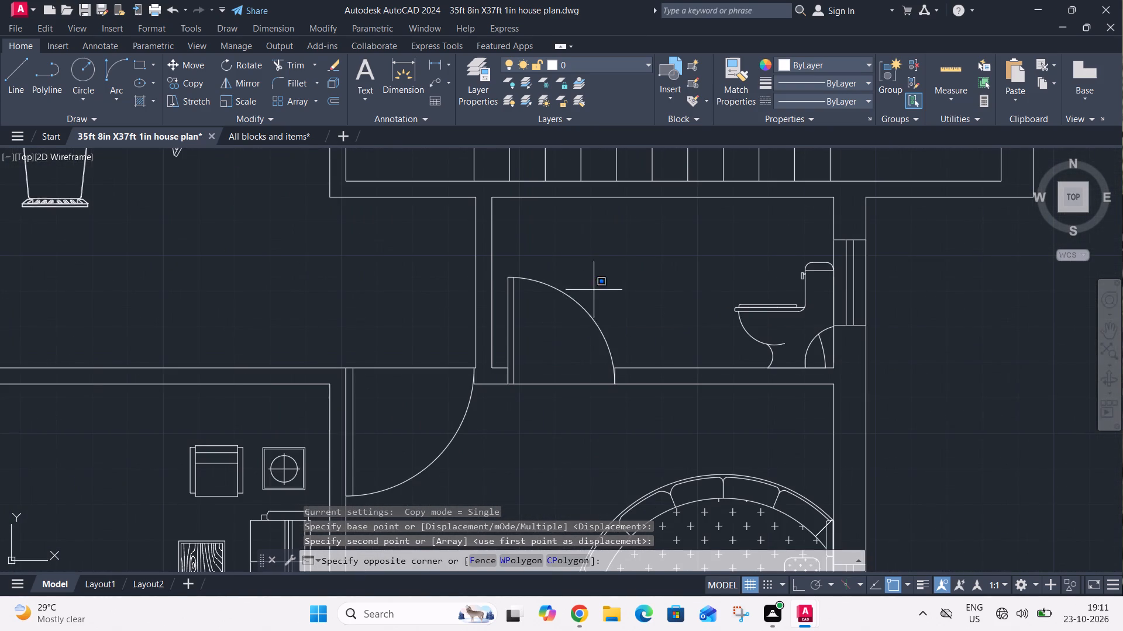
{"action": "left_click_drag", "start_coordinate": [593, 292], "coordinate": [589, 297]}
{"action": "left_click", "coordinate": [506, 339]}
{"action": "left_click_drag", "start_coordinate": [567, 356], "coordinate": [556, 379]}
{"action": "left_click", "coordinate": [537, 411]}
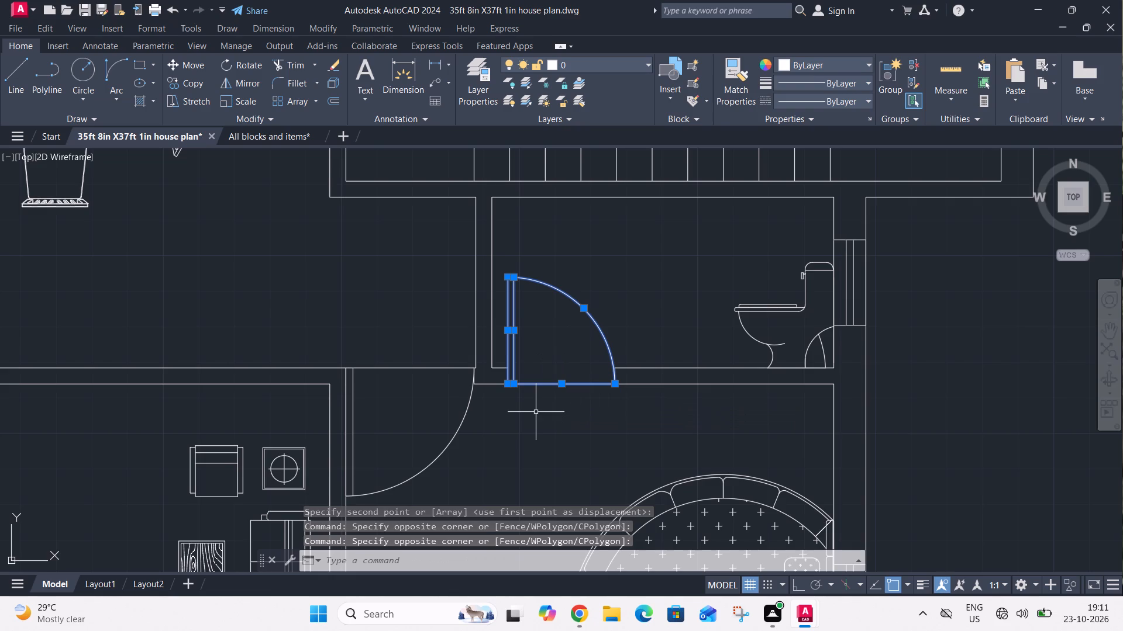
{"action": "key", "text": "c"}
{"action": "key", "text": "o"}
{"action": "key", "text": "space"}
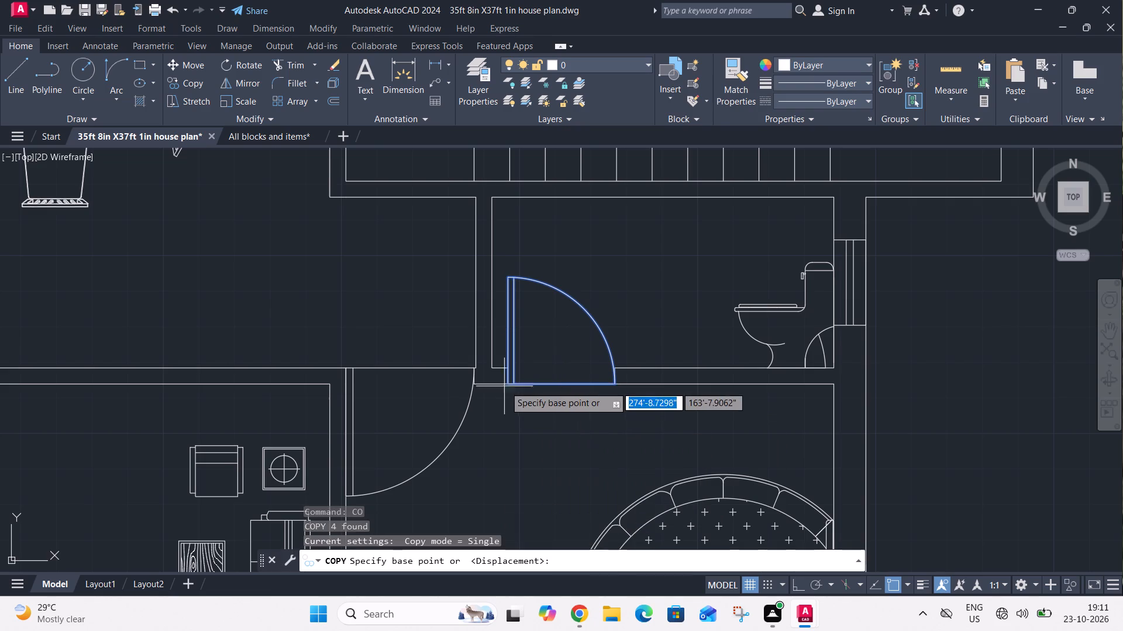
{"action": "left_click", "coordinate": [507, 383]}
{"action": "scroll", "coordinate": [546, 338], "scroll_direction": "down", "scroll_amount": 4}
{"action": "middle_click_drag", "start_coordinate": [506, 404], "coordinate": [508, 400]}
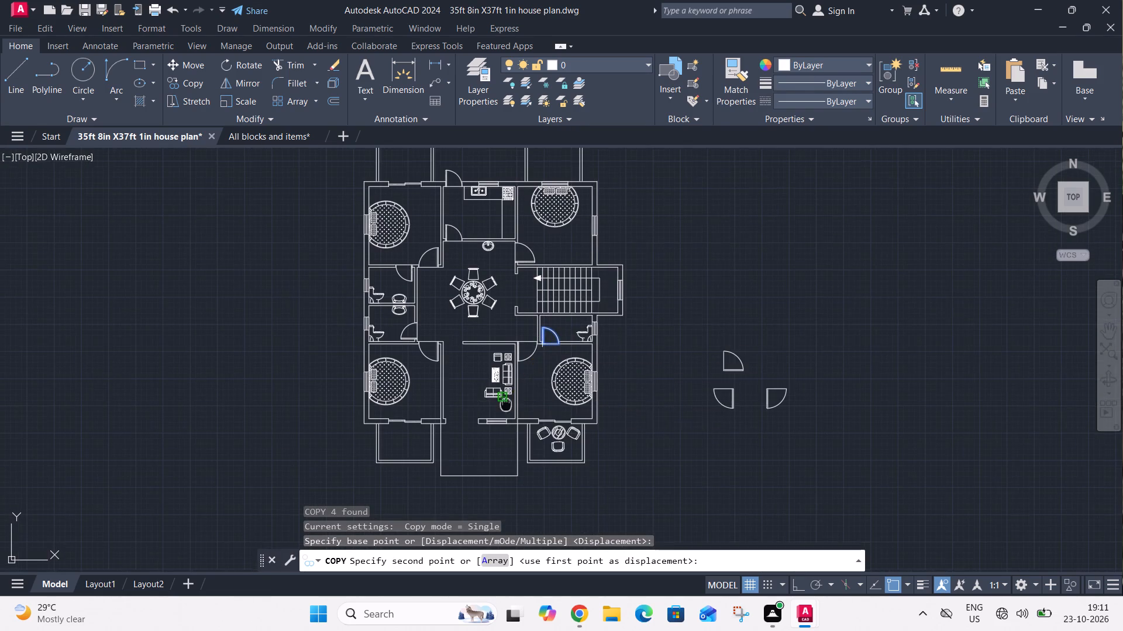
{"action": "middle_click_drag", "start_coordinate": [508, 400], "coordinate": [564, 367]}
{"action": "scroll", "coordinate": [504, 383], "scroll_direction": "up", "scroll_amount": 3}
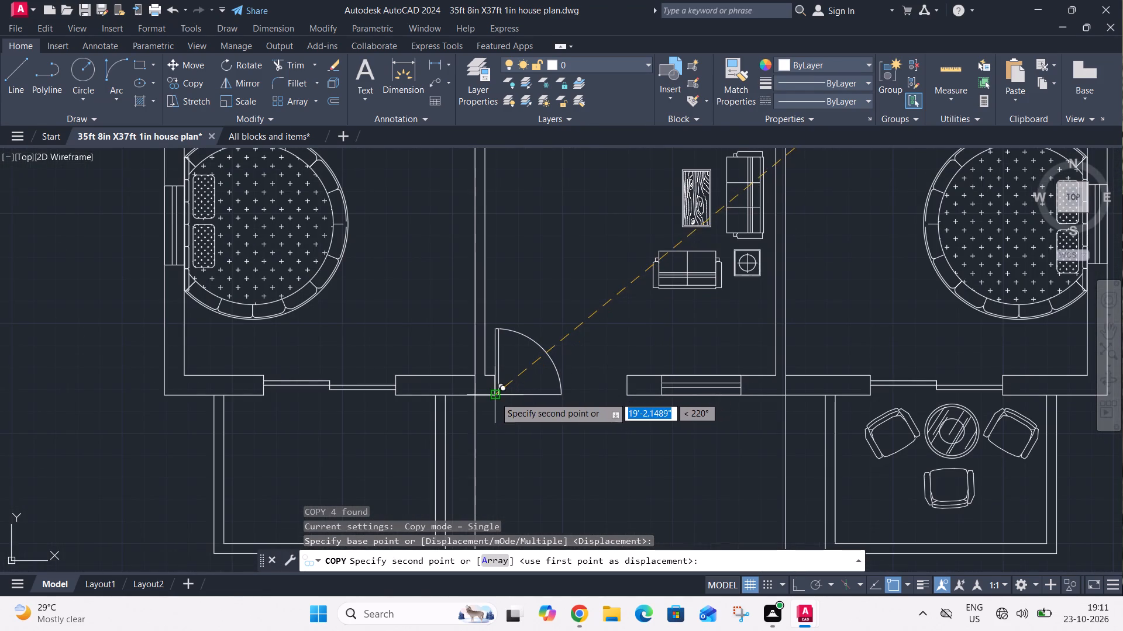
{"action": "left_click", "coordinate": [495, 397]}
Mirror the living room entrance door about a vertical line through its closing end, keeping the original, to form a double door.
{"action": "left_click", "coordinate": [545, 330]}
{"action": "left_click", "coordinate": [494, 363]}
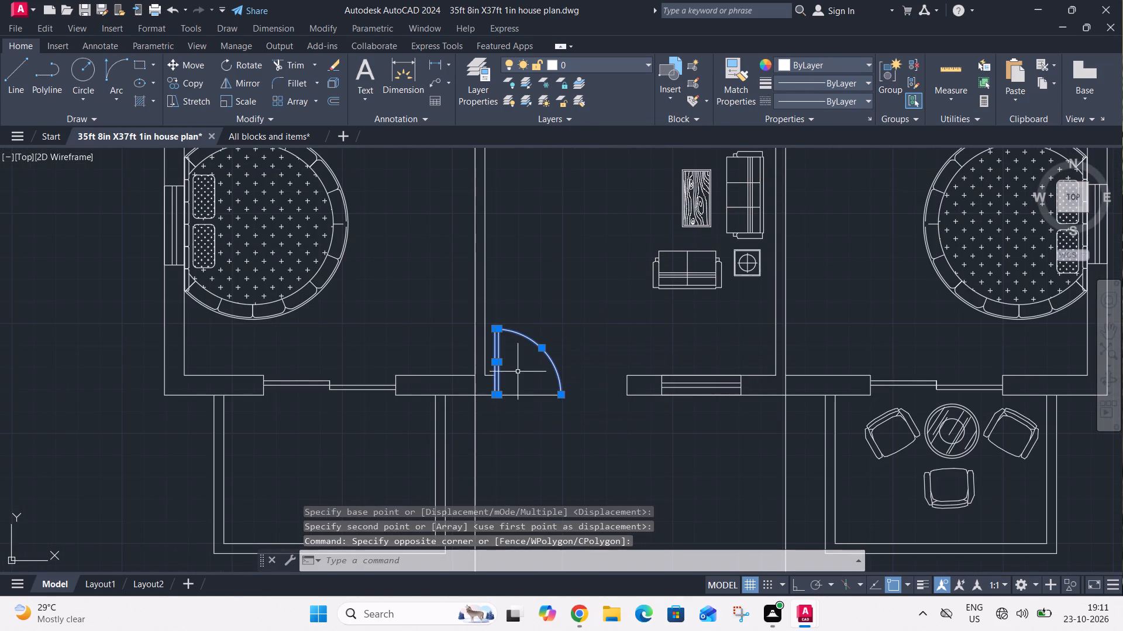
{"action": "left_click_drag", "start_coordinate": [529, 379], "coordinate": [529, 386]}
{"action": "left_click", "coordinate": [507, 422]}
{"action": "key", "text": "m"}
{"action": "key", "text": "i"}
{"action": "key", "text": "space"}
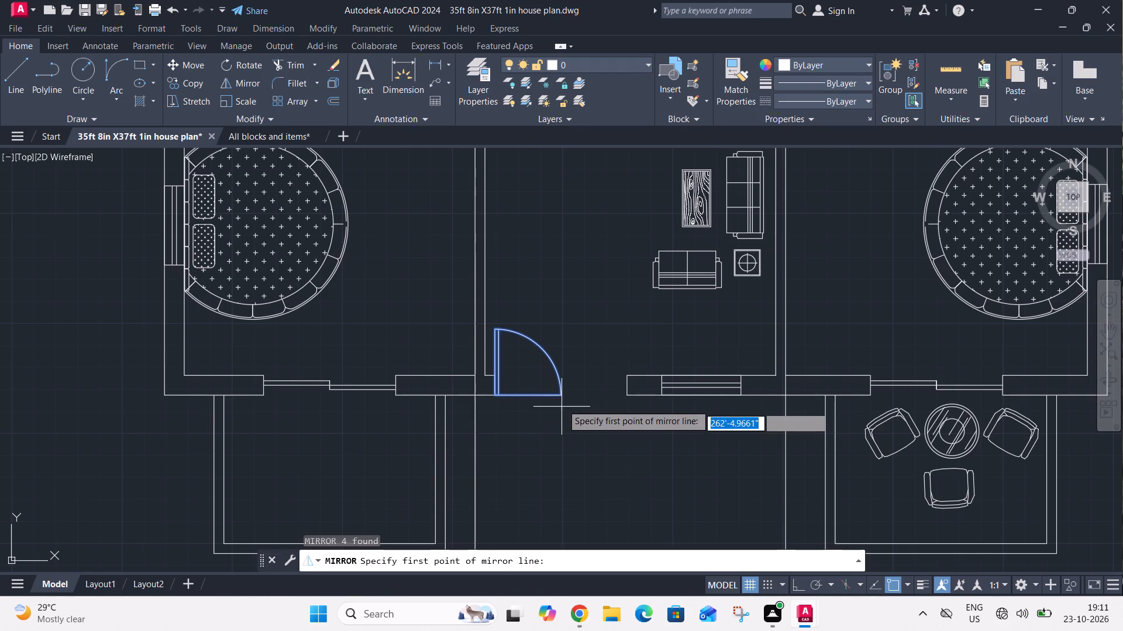
{"action": "left_click", "coordinate": [562, 395]}
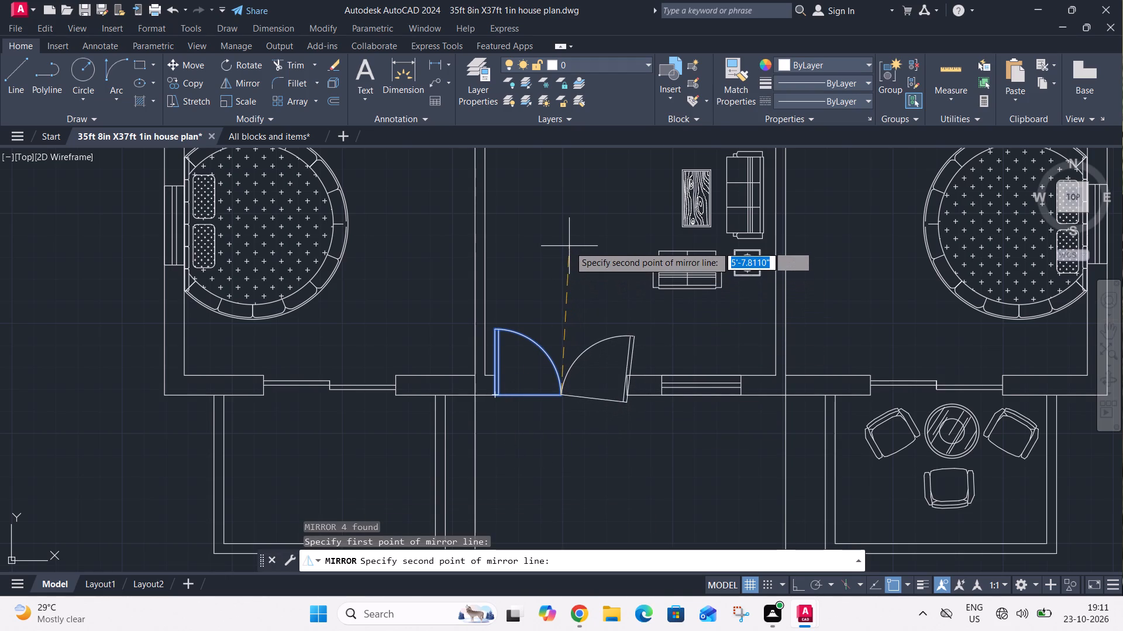
{"action": "key", "text": "F8"}
{"action": "left_click", "coordinate": [567, 242]}
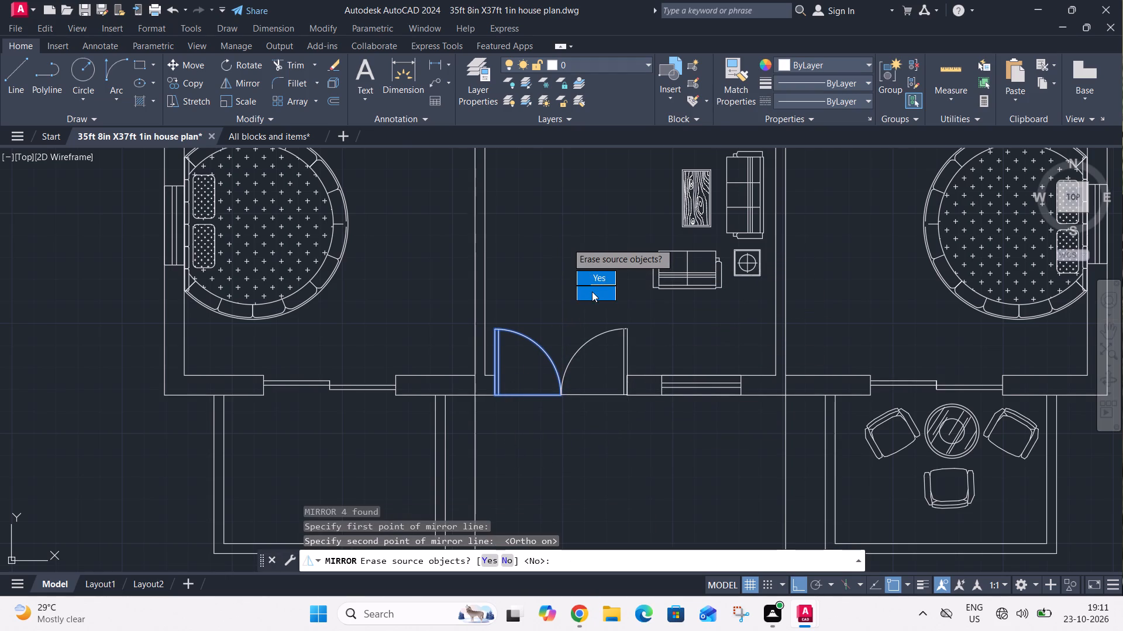
{"action": "left_click_drag", "start_coordinate": [592, 292], "coordinate": [567, 242]}
Copy the entrance double door up into the dining area, placing it freely below the staircase opening.
{"action": "scroll", "coordinate": [549, 326], "scroll_direction": "down", "scroll_amount": 3}
{"action": "middle_click_drag", "start_coordinate": [548, 349], "coordinate": [475, 456]}
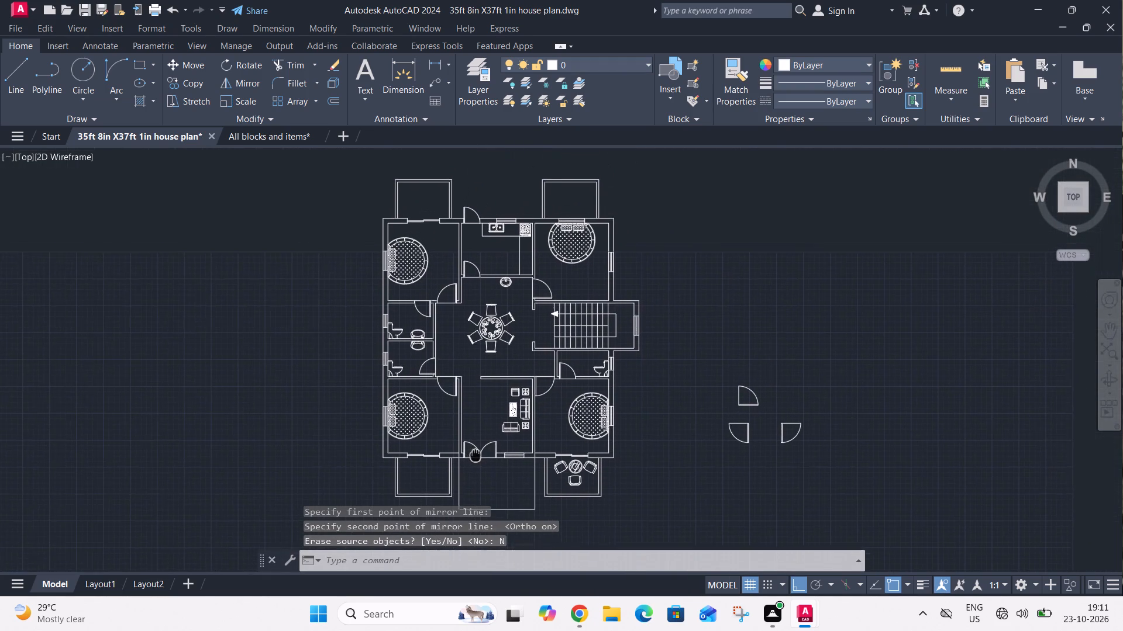
{"action": "middle_click_drag", "start_coordinate": [475, 456], "coordinate": [474, 457]}
{"action": "scroll", "coordinate": [477, 466], "scroll_direction": "up", "scroll_amount": 3}
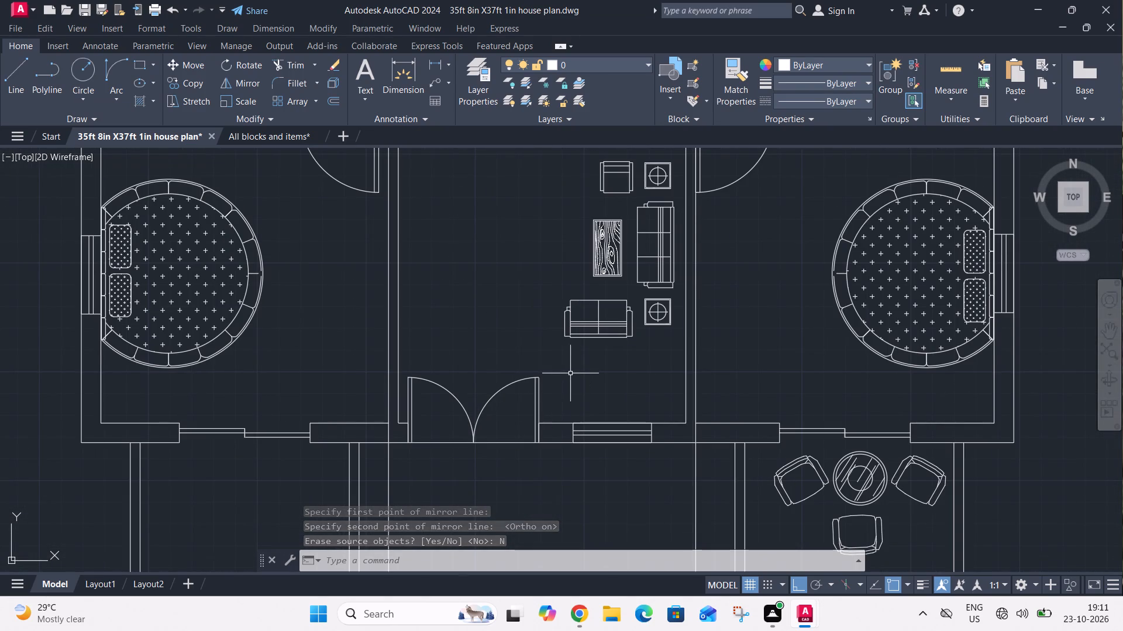
{"action": "left_click", "coordinate": [558, 376]}
{"action": "left_click", "coordinate": [400, 404]}
{"action": "left_click_drag", "start_coordinate": [506, 437], "coordinate": [504, 443]}
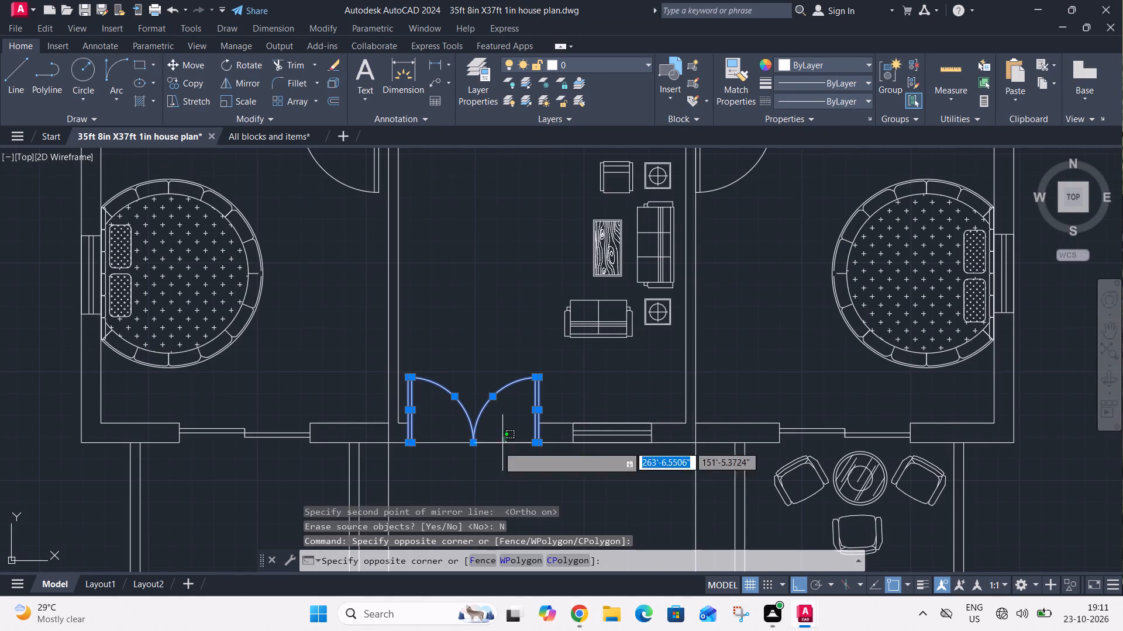
{"action": "left_click", "coordinate": [447, 461]}
{"action": "key", "text": "c"}
{"action": "key", "text": "o"}
{"action": "key", "text": "space"}
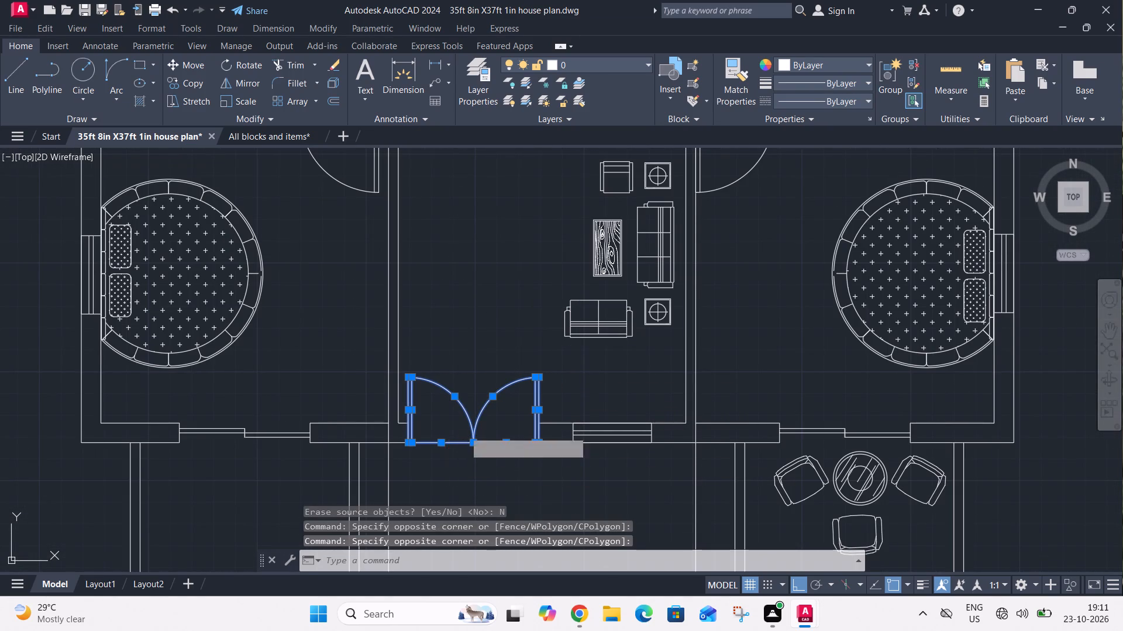
{"action": "left_click", "coordinate": [482, 428]}
{"action": "scroll", "coordinate": [493, 386], "scroll_direction": "down", "scroll_amount": 3}
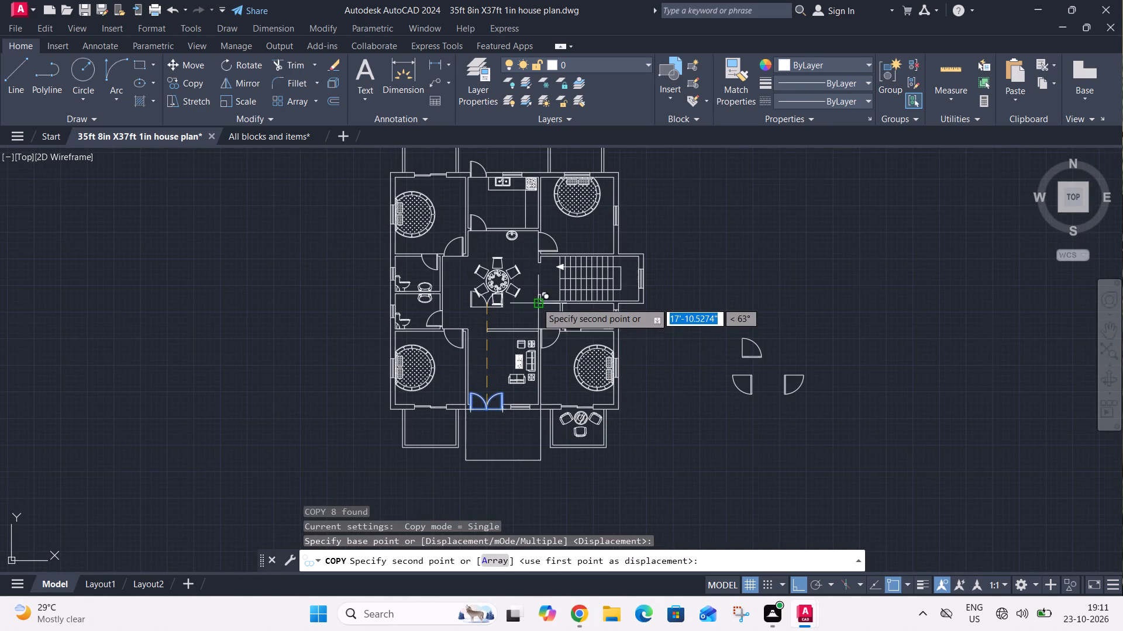
{"action": "scroll", "coordinate": [536, 302], "scroll_direction": "up", "scroll_amount": 3}
{"action": "key", "text": "F8"}
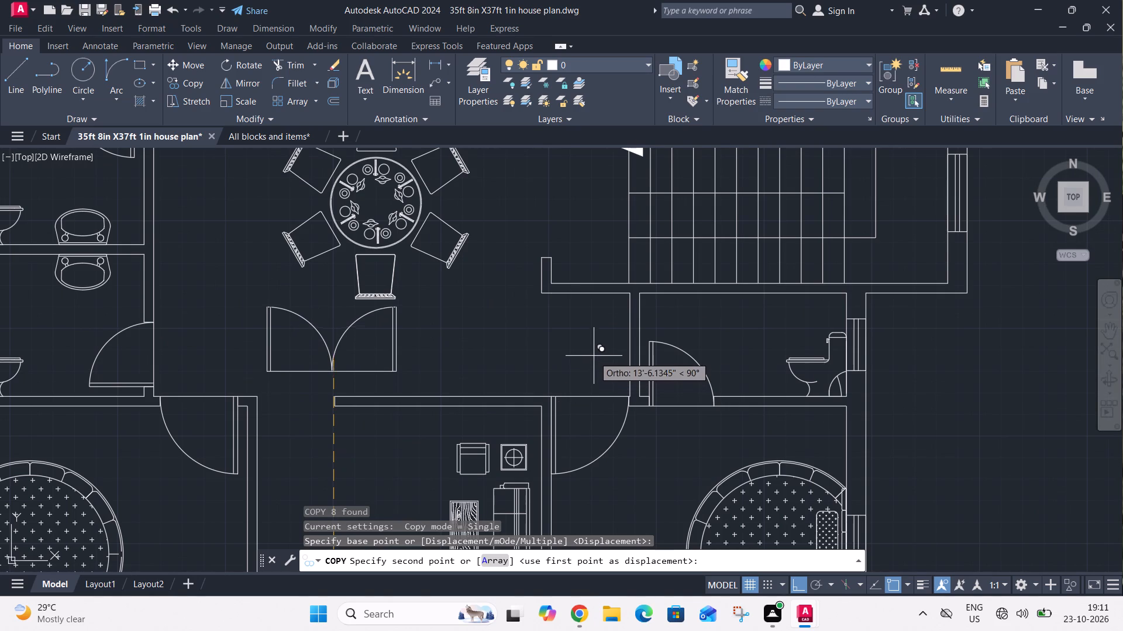
{"action": "middle_click_drag", "start_coordinate": [516, 346], "coordinate": [454, 448]}
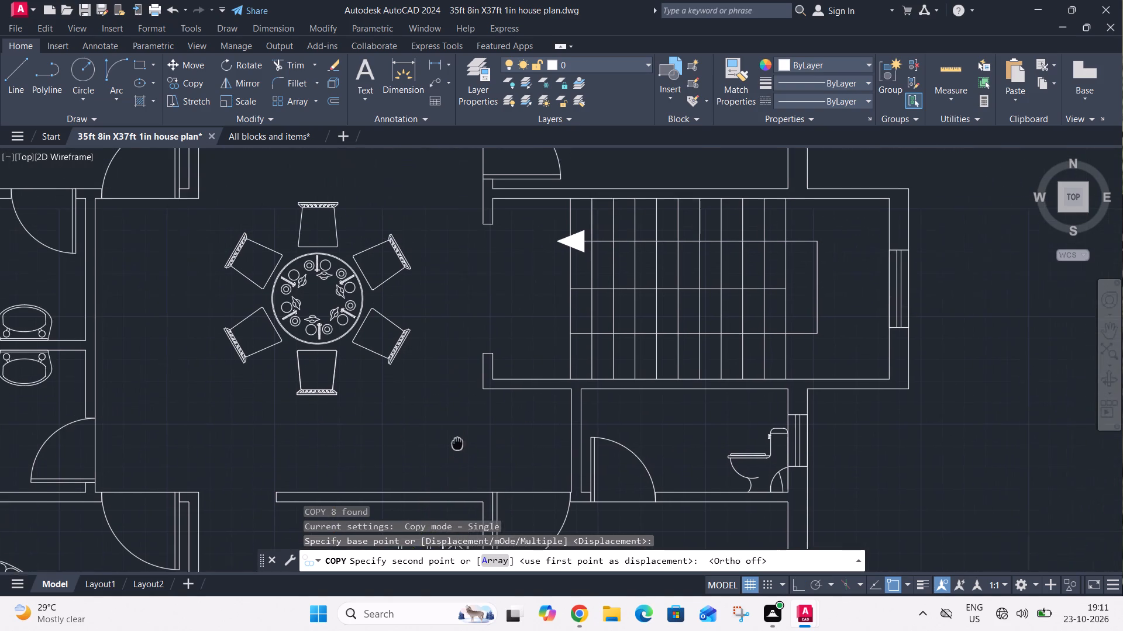
{"action": "middle_click_drag", "start_coordinate": [454, 448], "coordinate": [453, 450]}
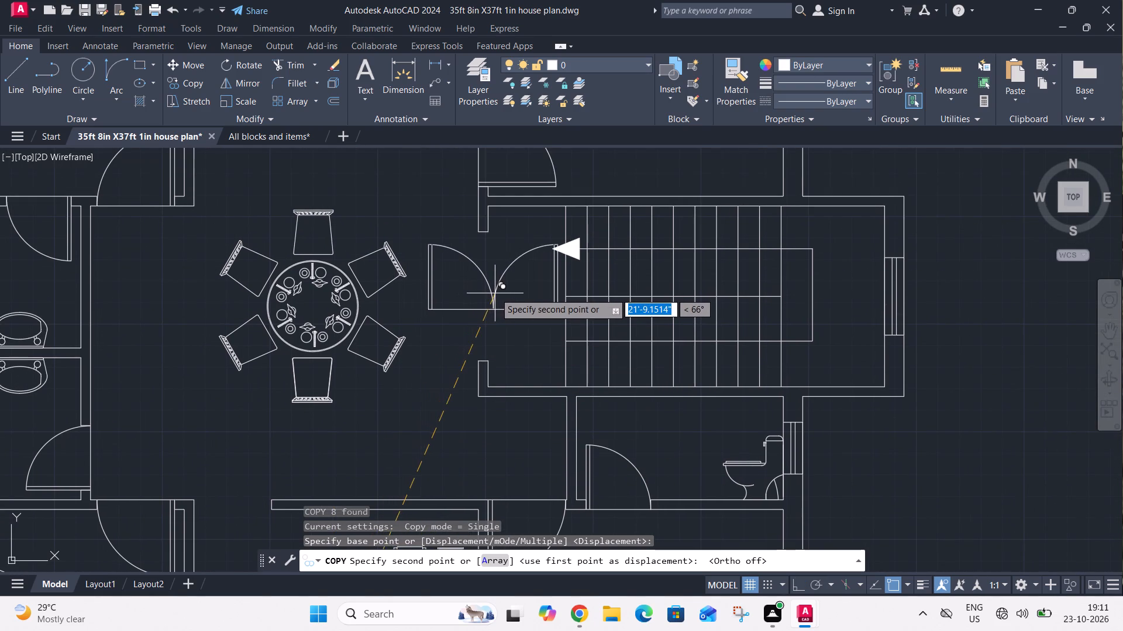
{"action": "left_click_drag", "start_coordinate": [419, 459], "coordinate": [423, 446]}
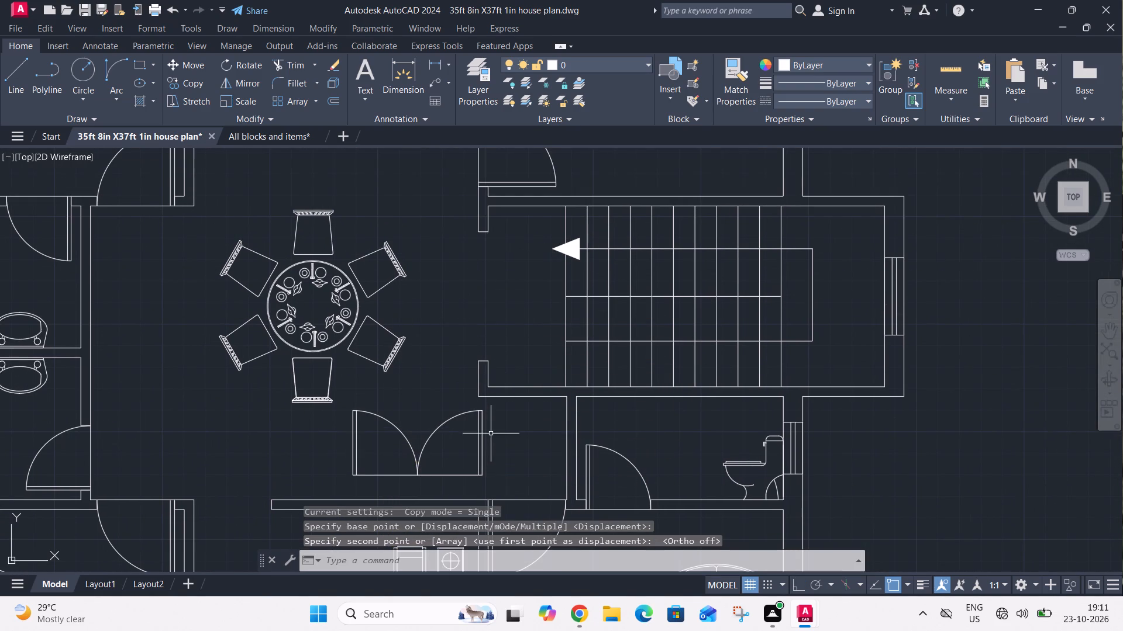
{"action": "left_click", "coordinate": [502, 398]}
{"action": "key", "text": "Escape"}
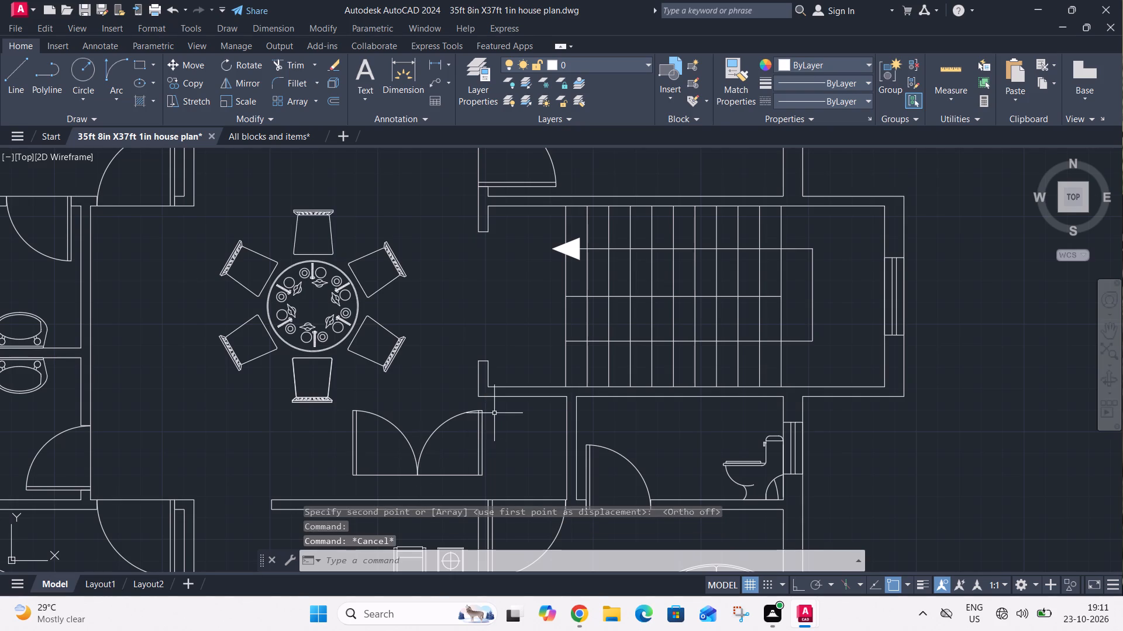
Align the copied double door to the dining-side corners of the staircase opening, from lower to upper jamb, scaling it to fit.
{"action": "left_click", "coordinate": [495, 407]}
{"action": "left_click", "coordinate": [347, 477]}
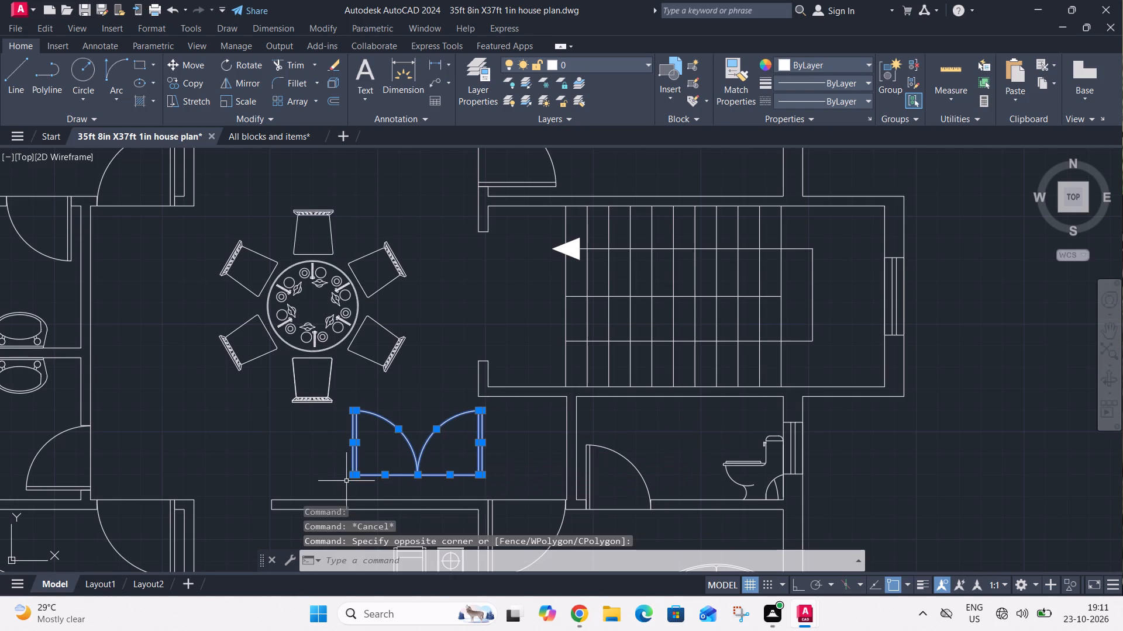
{"action": "key", "text": "a"}
{"action": "key", "text": "l"}
{"action": "key", "text": "space"}
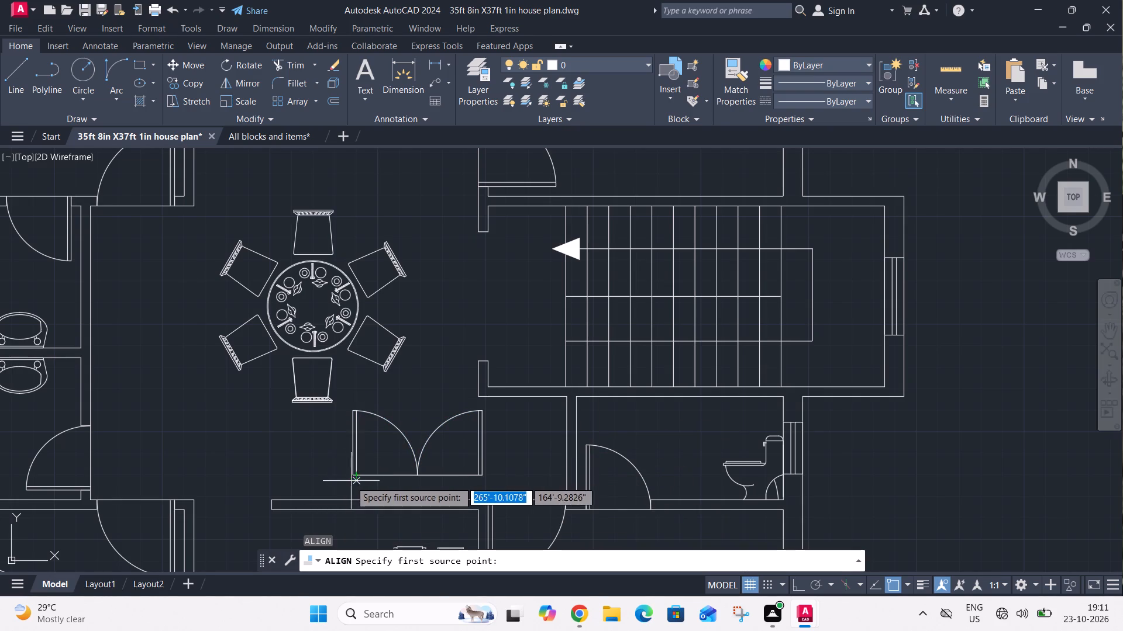
{"action": "scroll", "coordinate": [350, 477], "scroll_direction": "up", "scroll_amount": 3}
{"action": "left_click", "coordinate": [350, 470]}
{"action": "scroll", "coordinate": [389, 499], "scroll_direction": "down", "scroll_amount": 3}
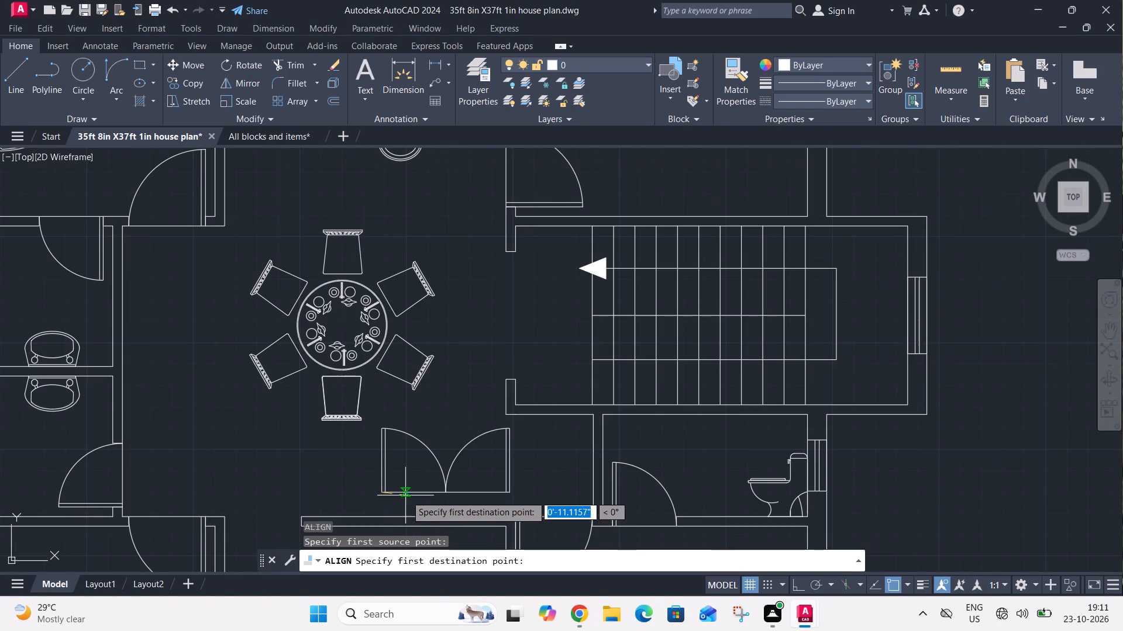
{"action": "left_click", "coordinate": [507, 380]}
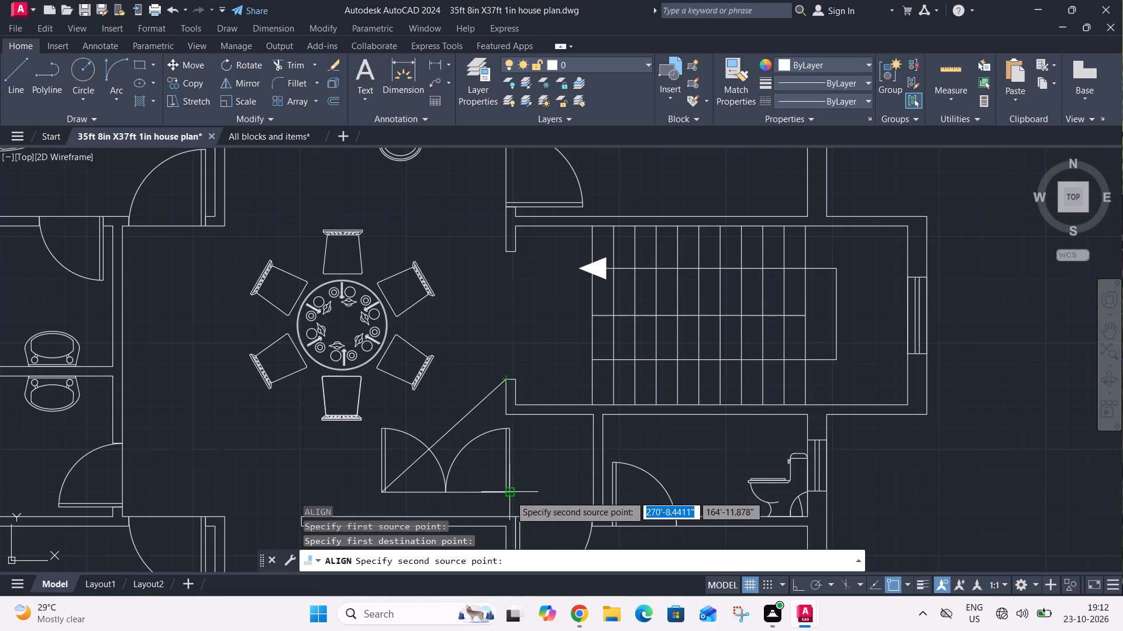
{"action": "left_click_drag", "start_coordinate": [511, 495], "coordinate": [516, 488]}
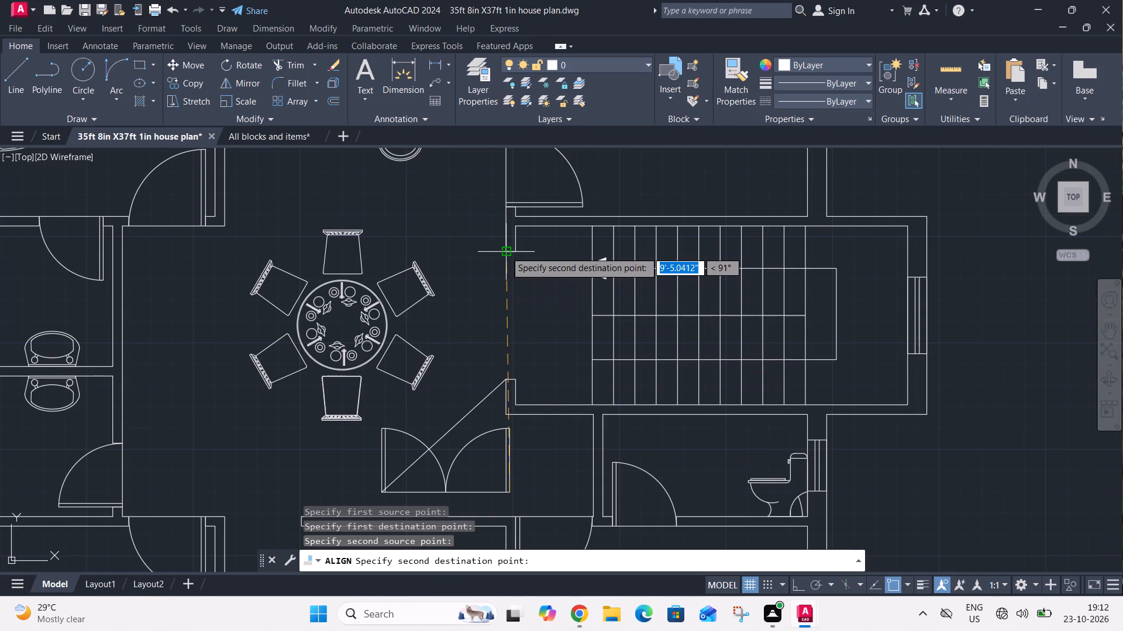
{"action": "left_click", "coordinate": [505, 250]}
{"action": "key", "text": "space"}
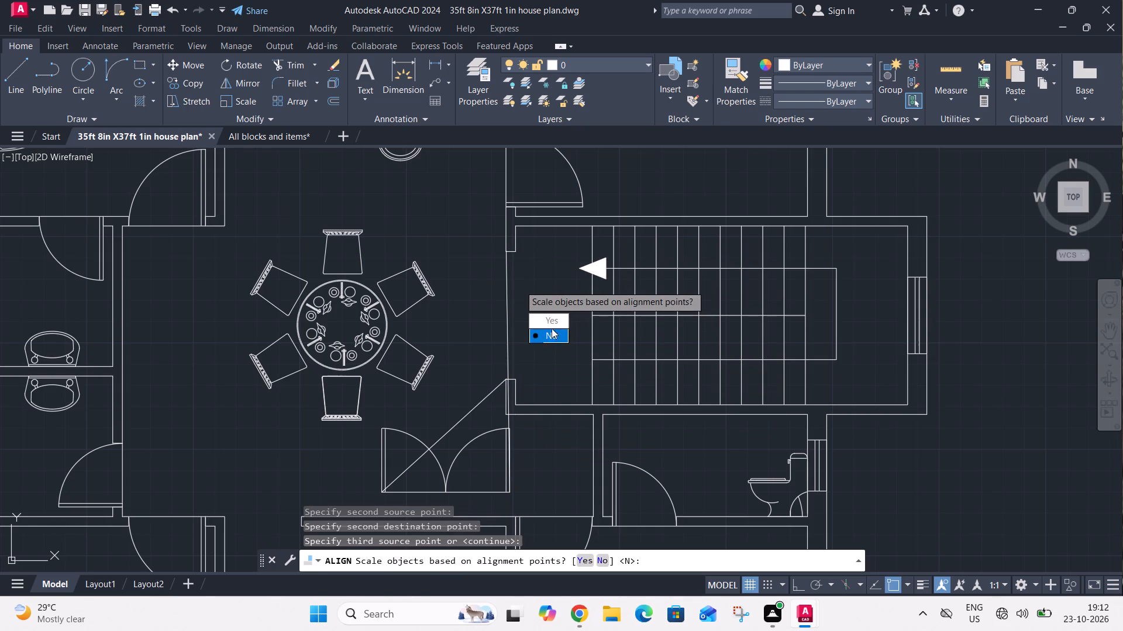
{"action": "left_click_drag", "start_coordinate": [553, 323], "coordinate": [519, 285]}
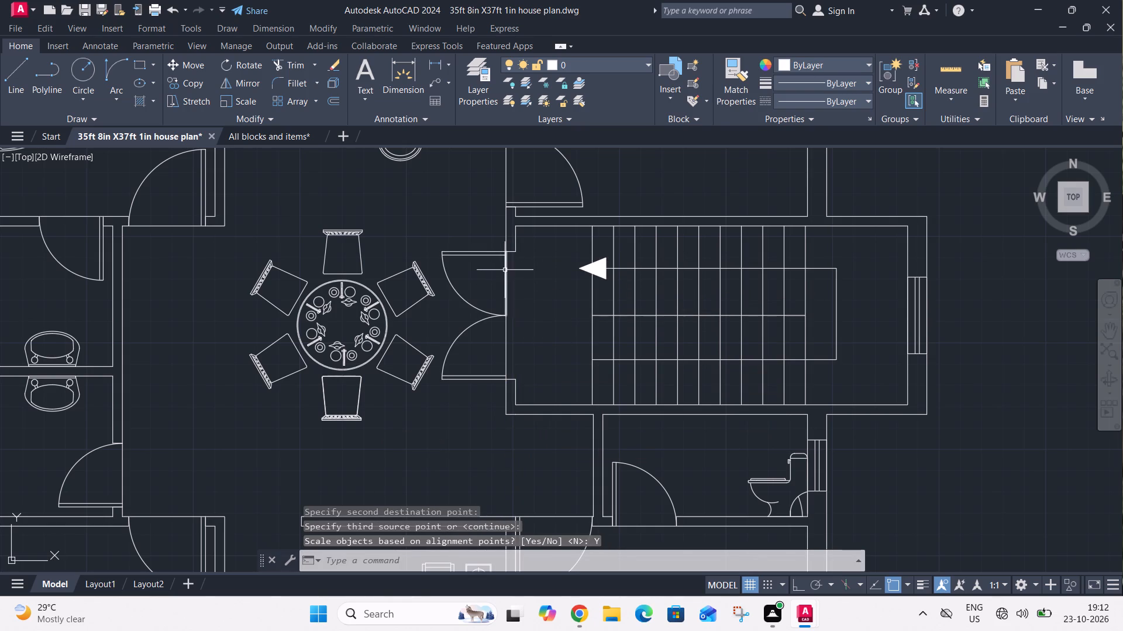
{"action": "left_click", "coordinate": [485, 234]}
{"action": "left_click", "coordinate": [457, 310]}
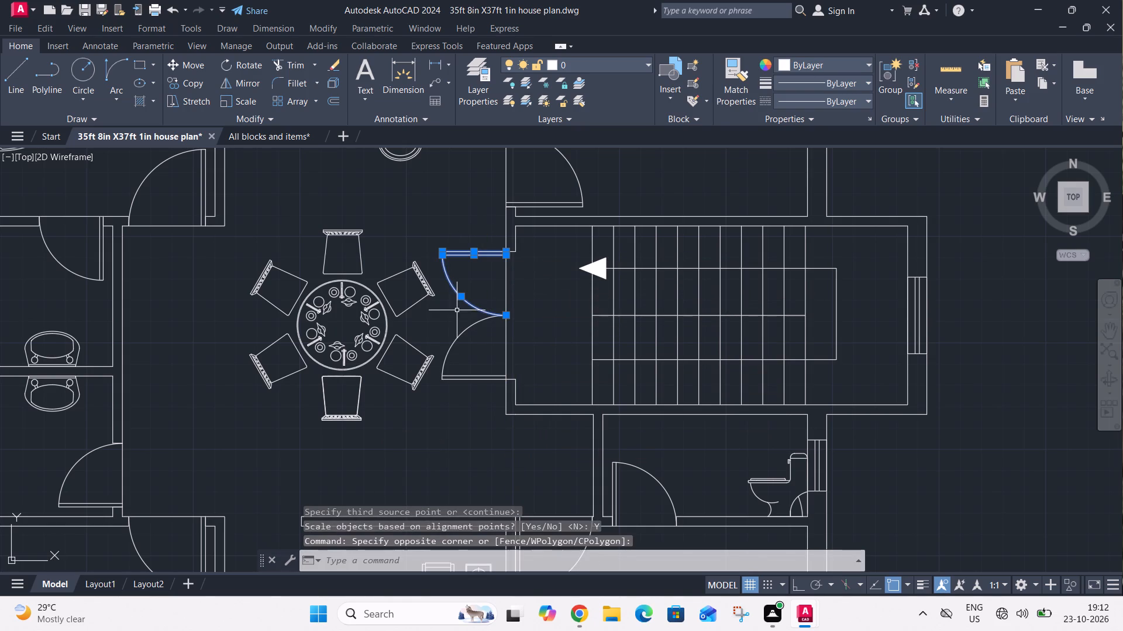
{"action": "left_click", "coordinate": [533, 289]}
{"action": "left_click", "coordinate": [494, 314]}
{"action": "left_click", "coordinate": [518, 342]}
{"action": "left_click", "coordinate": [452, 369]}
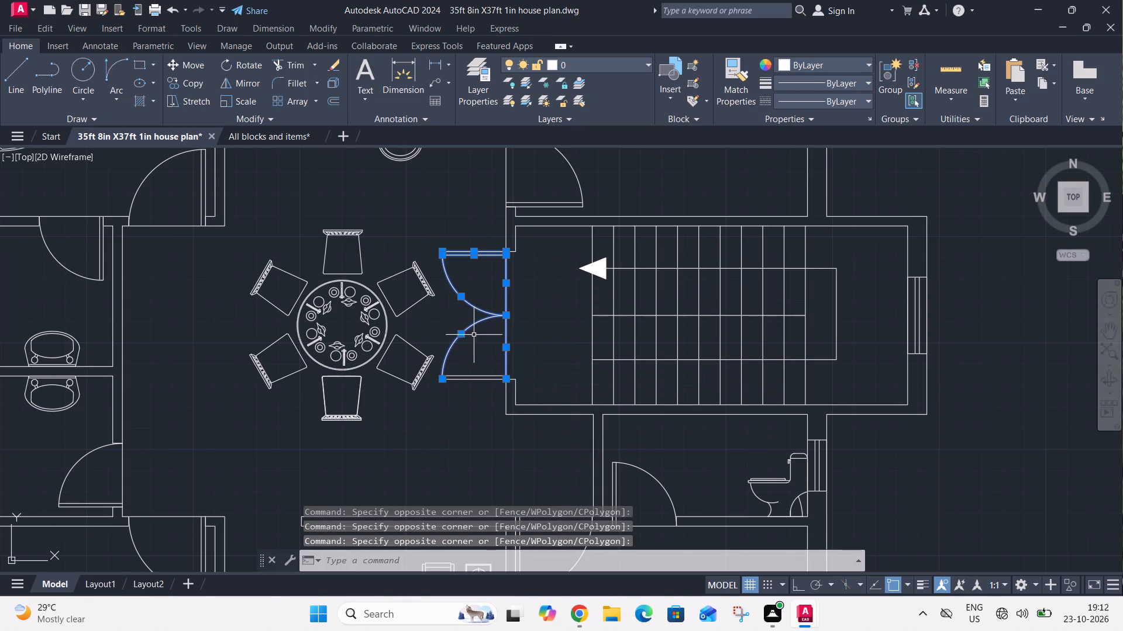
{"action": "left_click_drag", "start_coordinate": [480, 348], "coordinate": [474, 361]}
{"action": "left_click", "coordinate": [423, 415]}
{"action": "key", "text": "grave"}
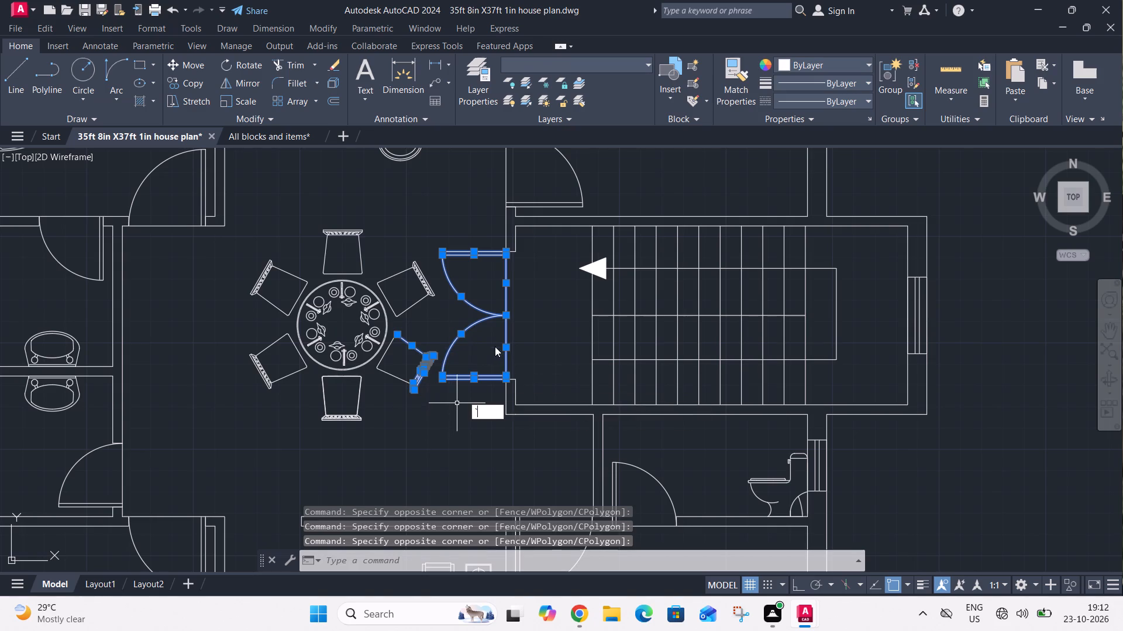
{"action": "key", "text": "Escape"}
Mirror the staircase double door about the vertical line between its jamb corners, erasing the original so it opens toward the stairs.
{"action": "left_click_drag", "start_coordinate": [524, 278], "coordinate": [515, 292]}
{"action": "left_click", "coordinate": [470, 349]}
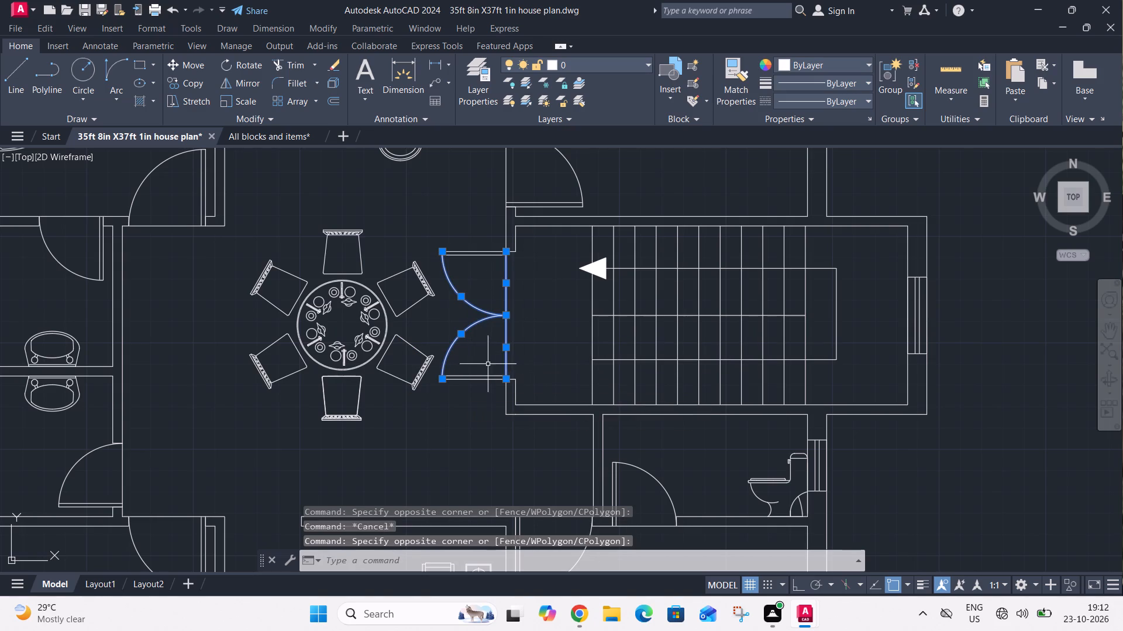
{"action": "left_click_drag", "start_coordinate": [488, 363], "coordinate": [476, 391]}
{"action": "left_click_drag", "start_coordinate": [478, 367], "coordinate": [480, 376]}
{"action": "left_click", "coordinate": [478, 373]}
{"action": "left_click_drag", "start_coordinate": [481, 370], "coordinate": [468, 400]}
{"action": "left_click", "coordinate": [463, 406]}
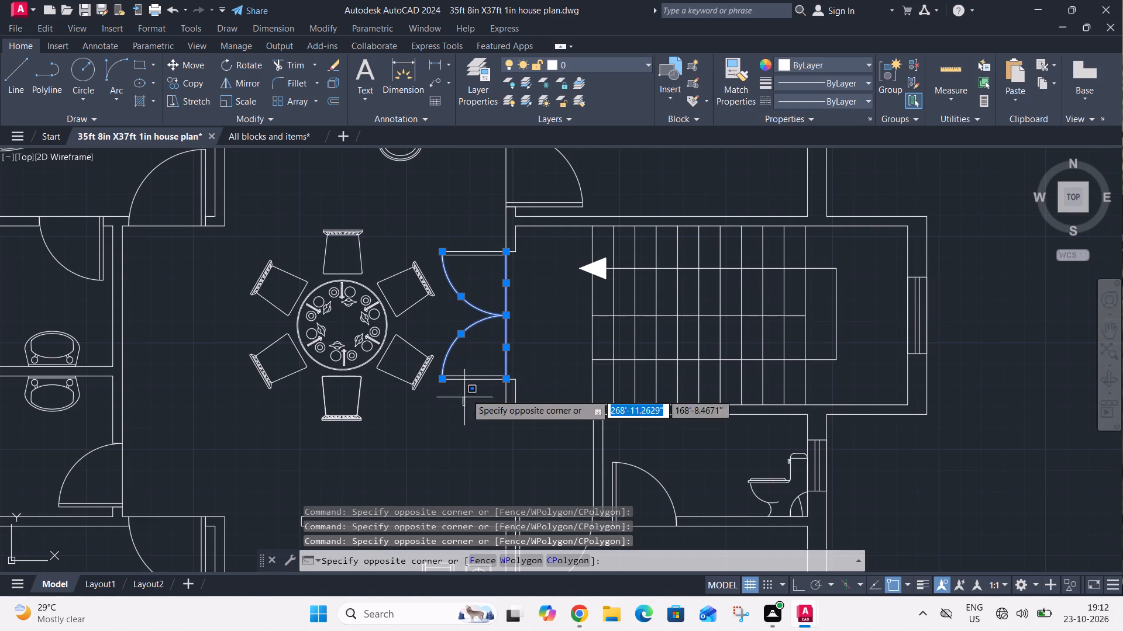
{"action": "left_click", "coordinate": [481, 367]}
{"action": "left_click_drag", "start_coordinate": [490, 357], "coordinate": [487, 367]}
{"action": "left_click", "coordinate": [469, 398]}
{"action": "left_click_drag", "start_coordinate": [491, 241], "coordinate": [487, 251]}
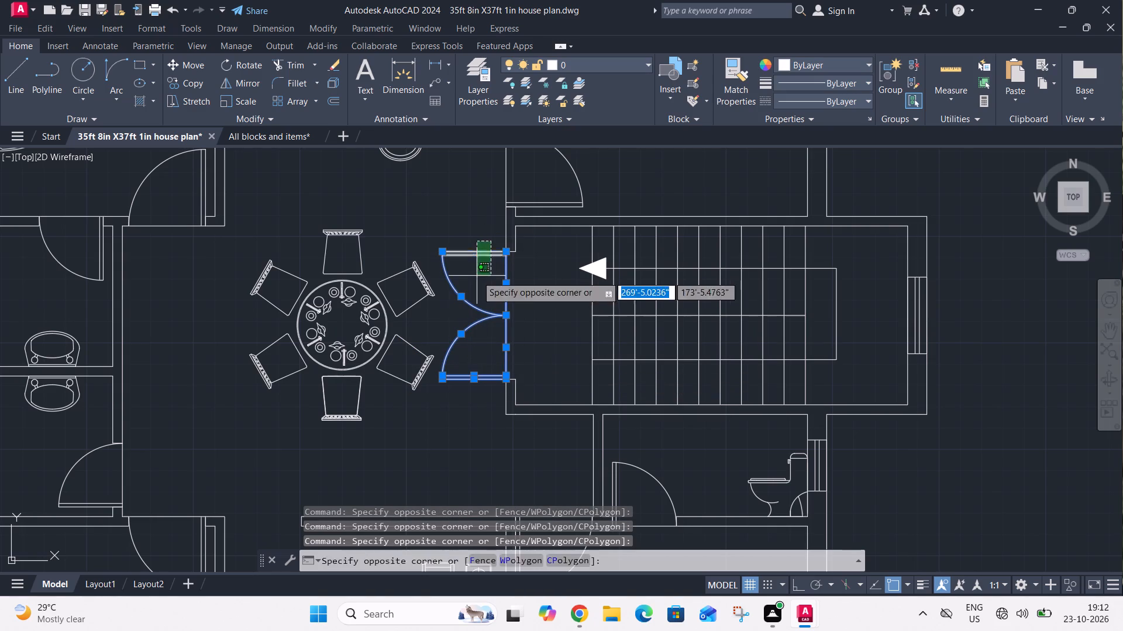
{"action": "left_click", "coordinate": [477, 276]}
{"action": "type", "text": "MI"}
{"action": "key", "text": "space"}
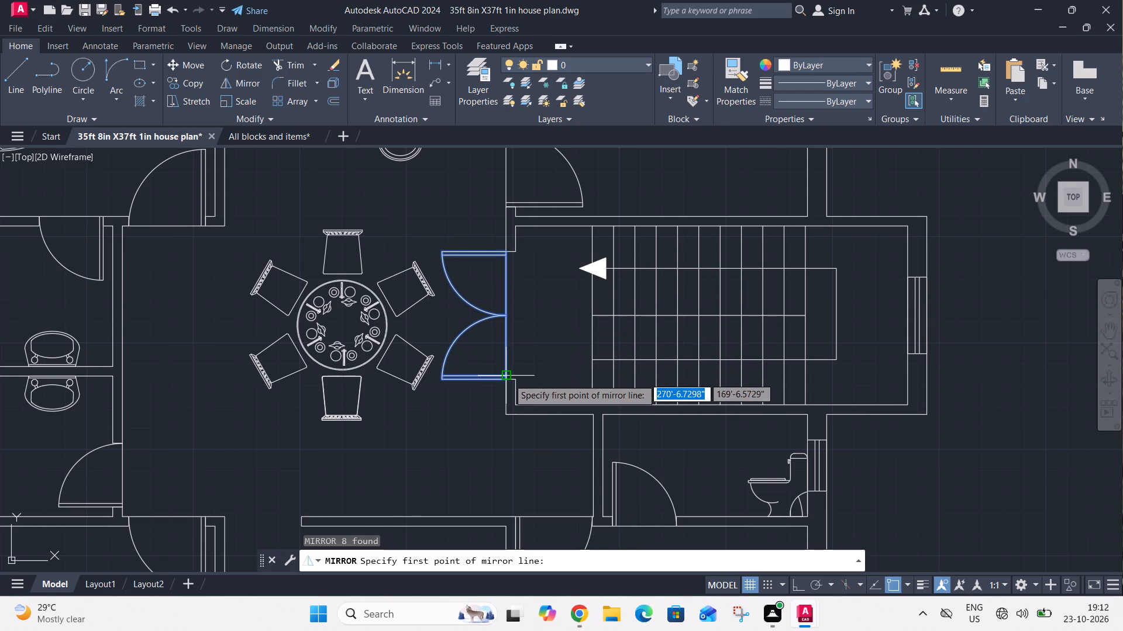
{"action": "scroll", "coordinate": [507, 382], "scroll_direction": "up", "scroll_amount": 3}
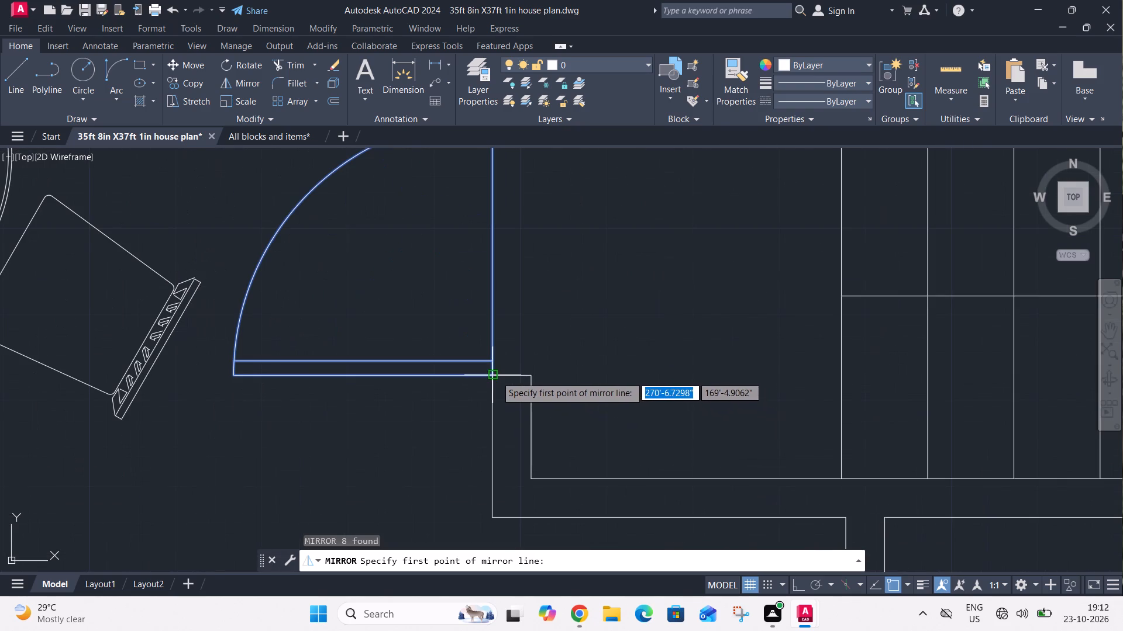
{"action": "left_click", "coordinate": [494, 379]}
{"action": "scroll", "coordinate": [503, 367], "scroll_direction": "down", "scroll_amount": 3}
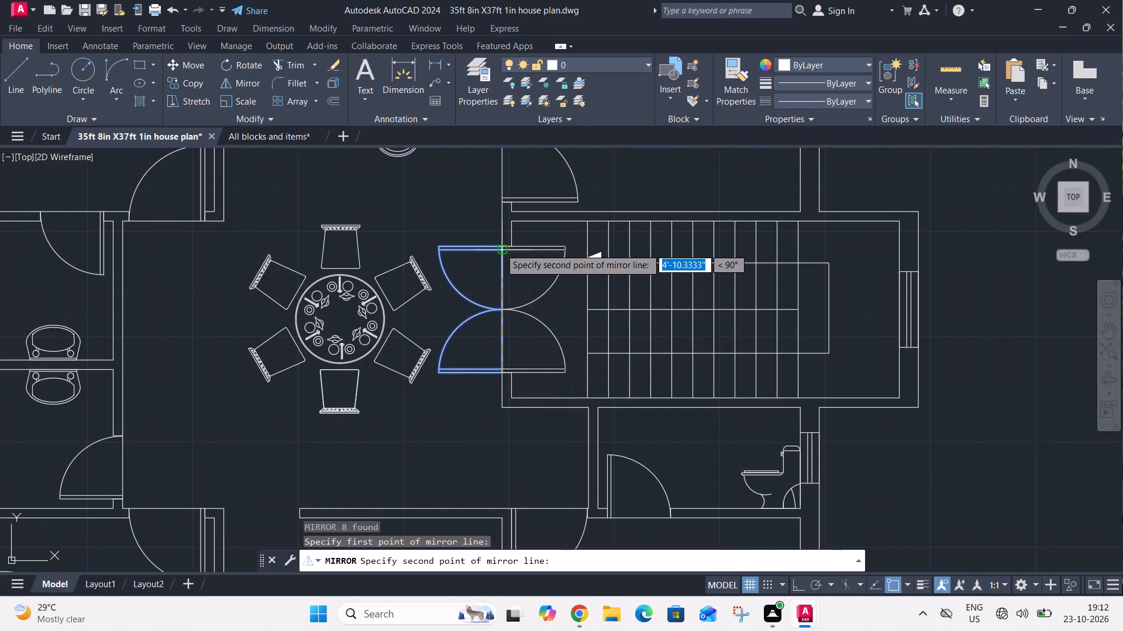
{"action": "left_click", "coordinate": [500, 247]}
{"action": "left_click_drag", "start_coordinate": [526, 282], "coordinate": [500, 247]}
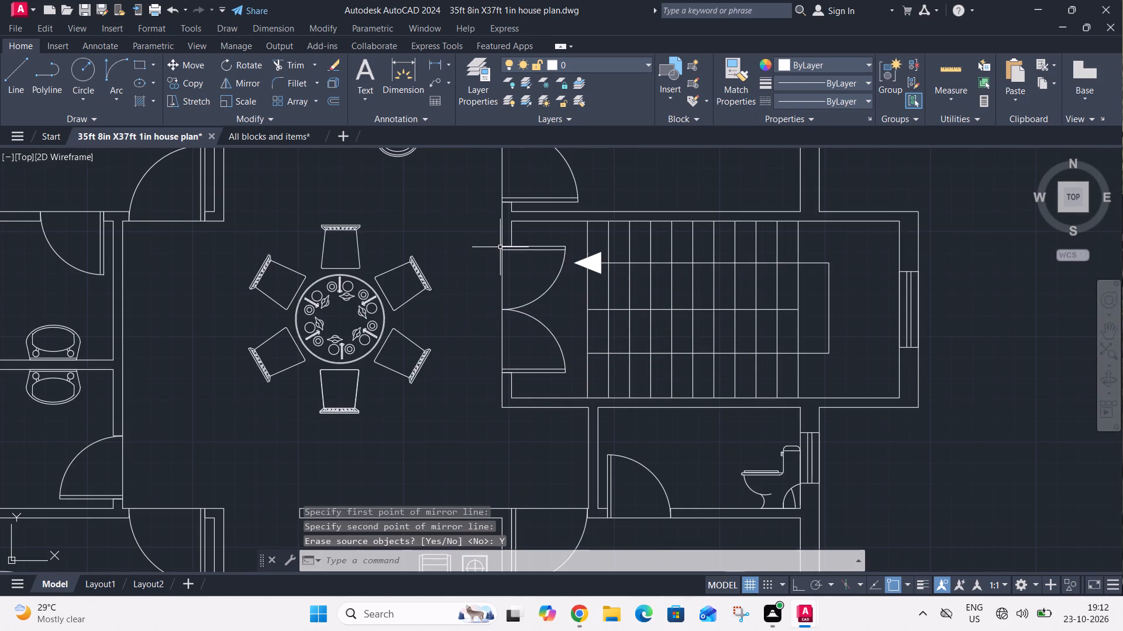
Delete the three spare doors lying outside the house plan on its east side.
{"action": "scroll", "coordinate": [496, 278], "scroll_direction": "down", "scroll_amount": 4}
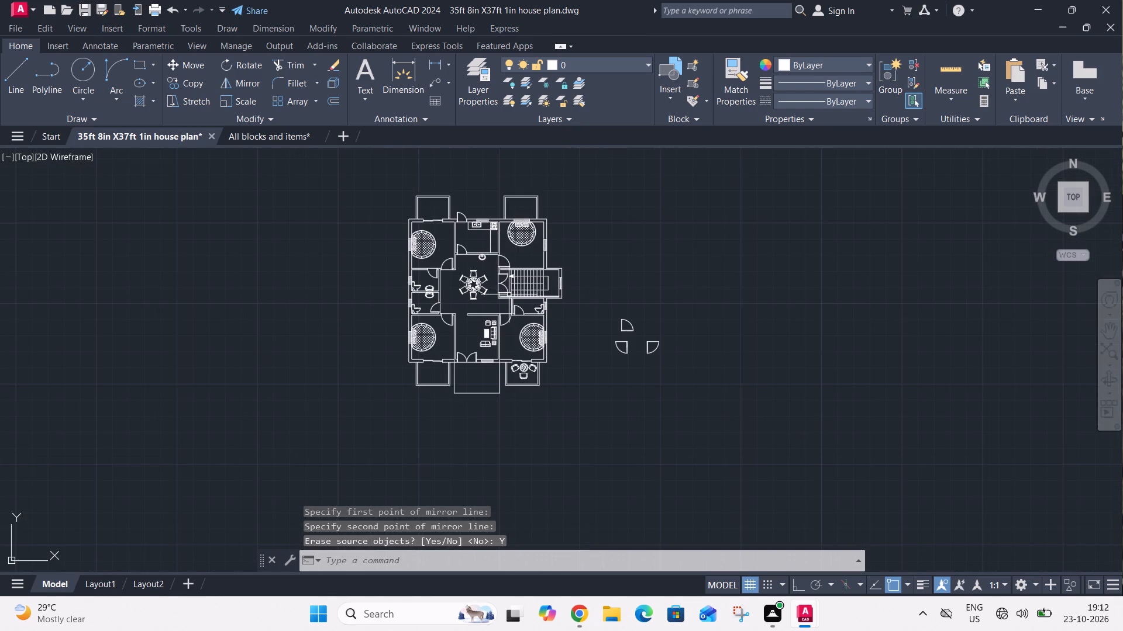
{"action": "middle_click_drag", "start_coordinate": [509, 295], "coordinate": [571, 267]}
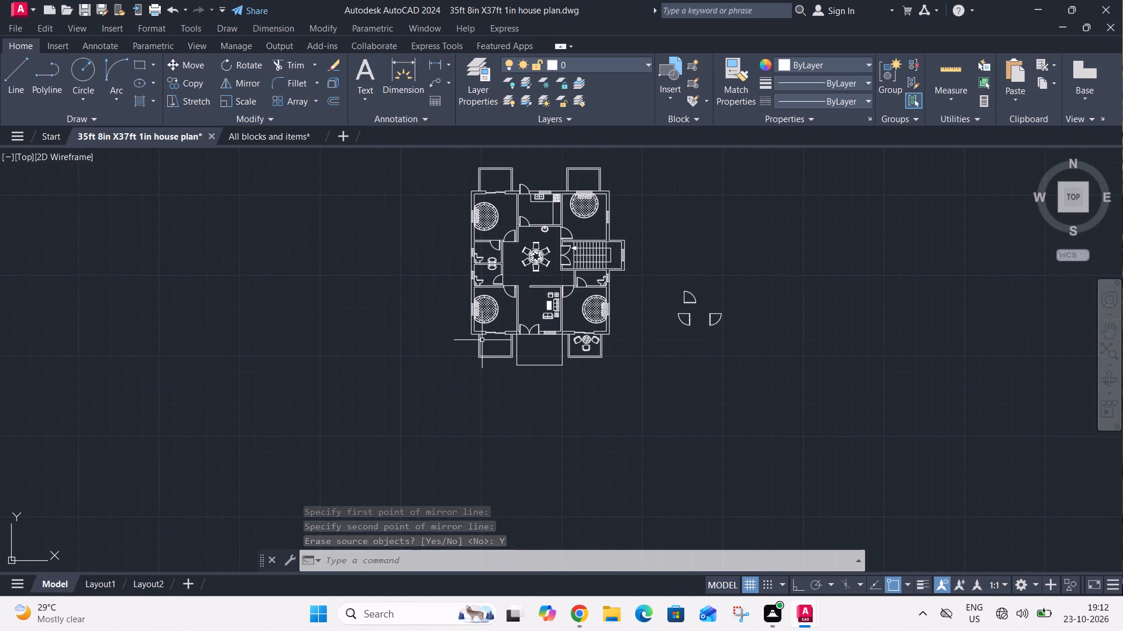
{"action": "middle_click_drag", "start_coordinate": [575, 352], "coordinate": [494, 421]}
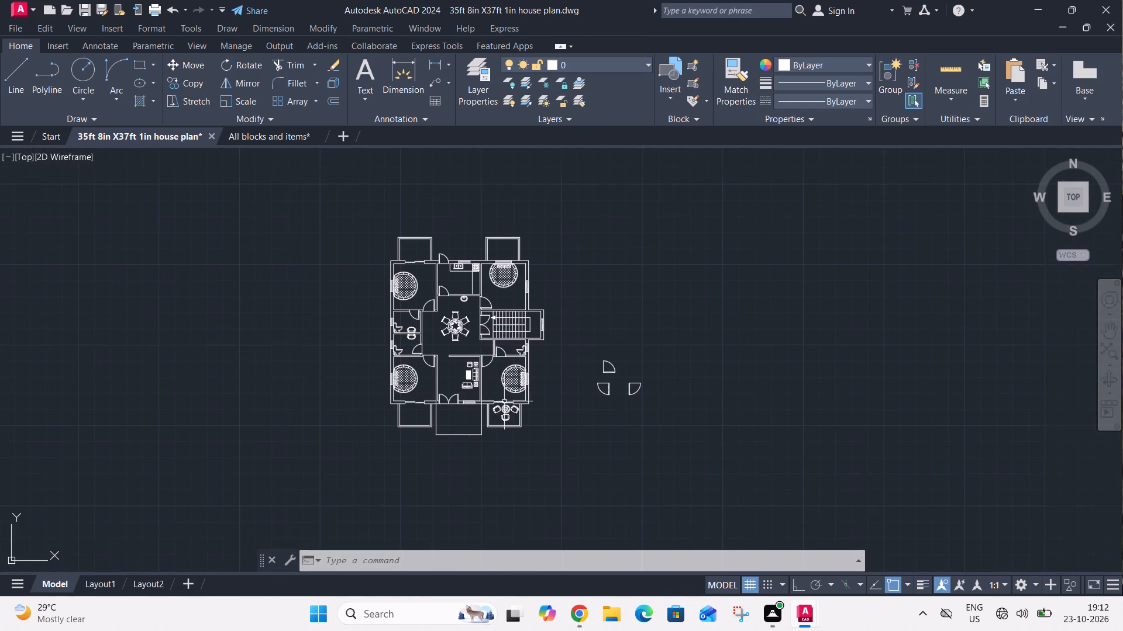
{"action": "left_click_drag", "start_coordinate": [583, 334], "coordinate": [595, 359]}
{"action": "left_click_drag", "start_coordinate": [690, 460], "coordinate": [693, 455]}
{"action": "key", "text": "Delete"}
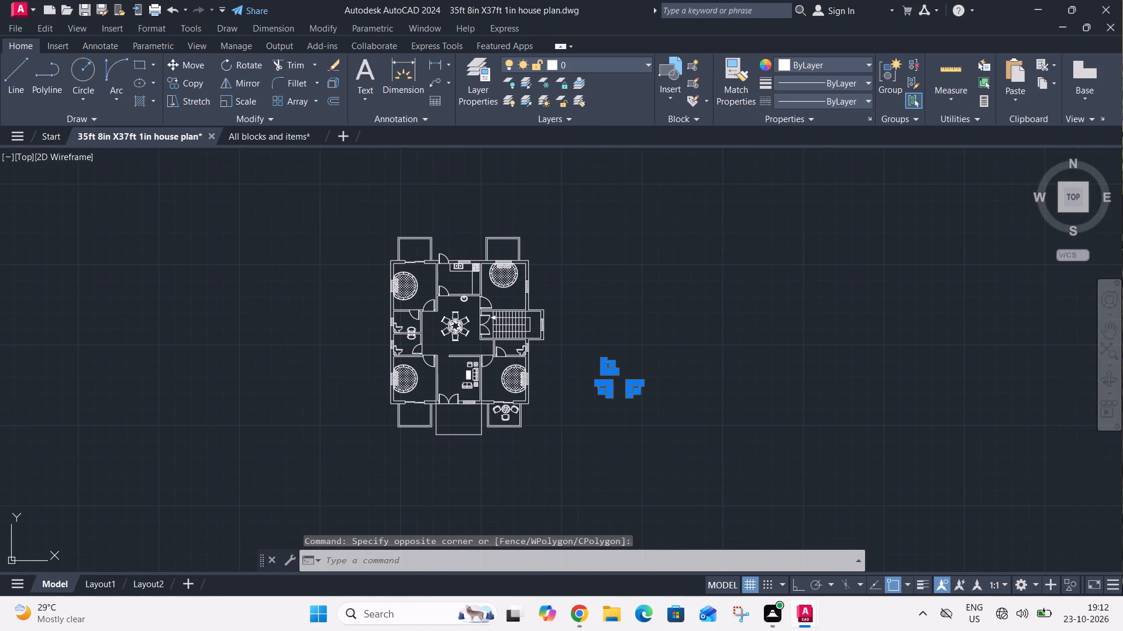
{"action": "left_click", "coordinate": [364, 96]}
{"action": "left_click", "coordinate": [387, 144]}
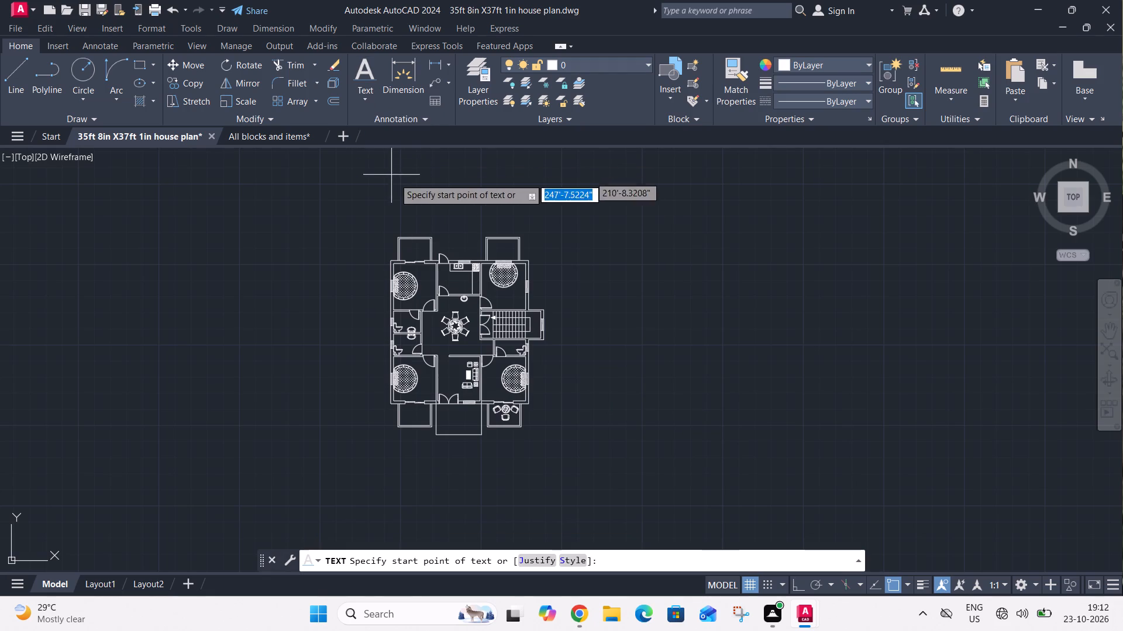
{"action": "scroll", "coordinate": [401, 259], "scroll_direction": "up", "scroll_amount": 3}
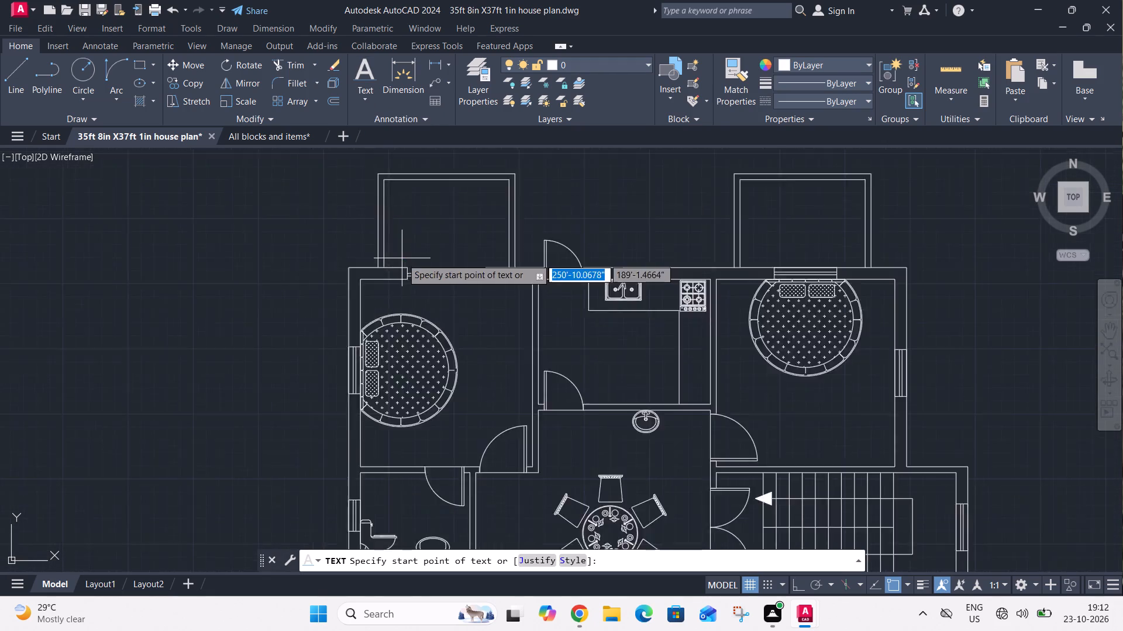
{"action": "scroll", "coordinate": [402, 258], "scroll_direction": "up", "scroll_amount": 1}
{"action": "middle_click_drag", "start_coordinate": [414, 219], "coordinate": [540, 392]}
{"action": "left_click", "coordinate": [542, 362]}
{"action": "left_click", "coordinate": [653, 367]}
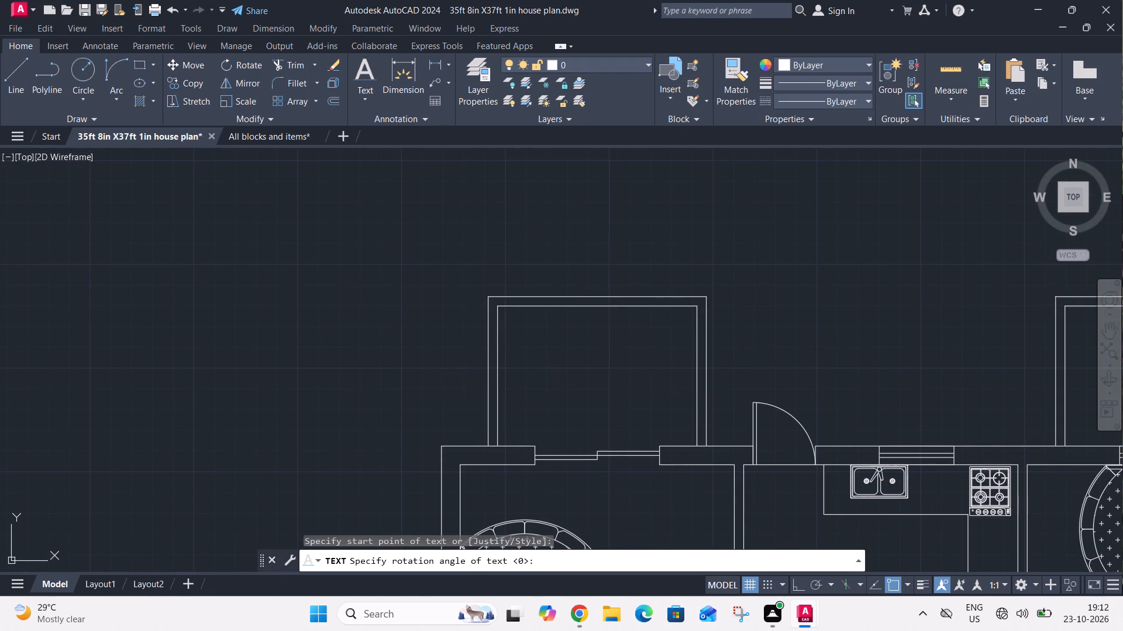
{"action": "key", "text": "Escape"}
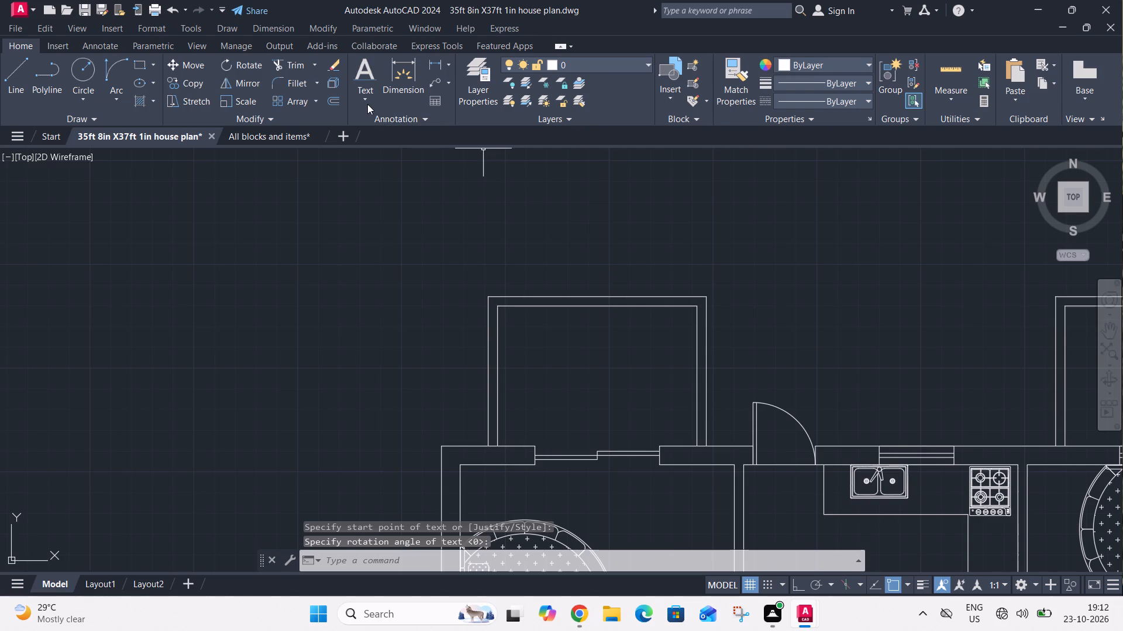
Start single-line text with rotation angle 0 and label the northwest veranda VERANDA.
{"action": "left_click", "coordinate": [367, 103]}
{"action": "left_click", "coordinate": [371, 143]}
{"action": "left_click", "coordinate": [522, 376]}
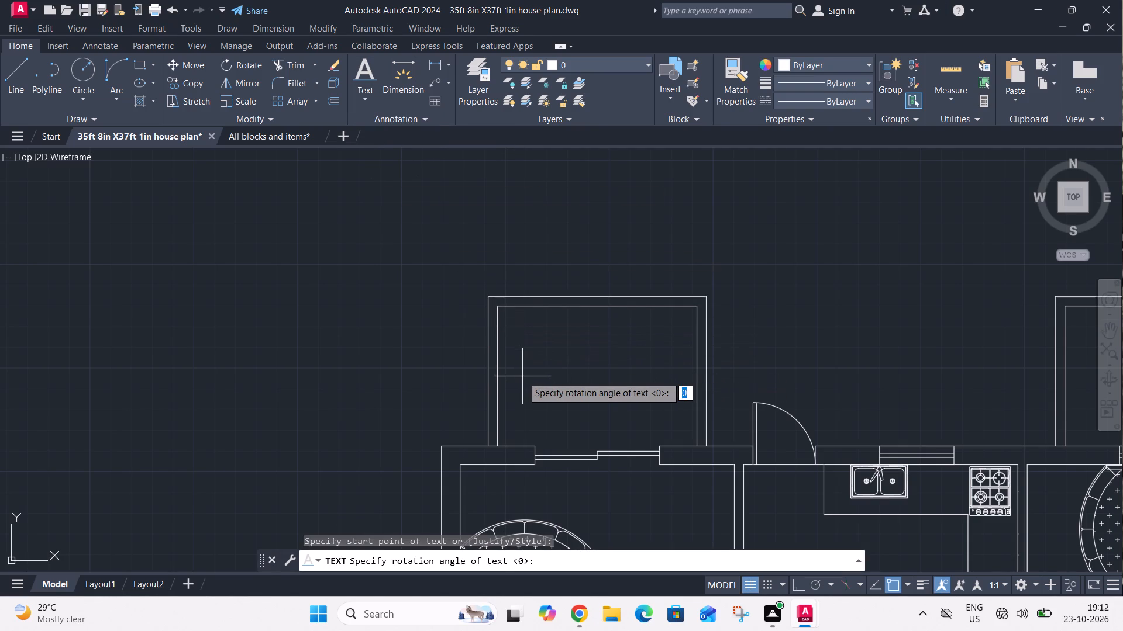
{"action": "key", "text": "0"}
{"action": "key", "text": "Return"}
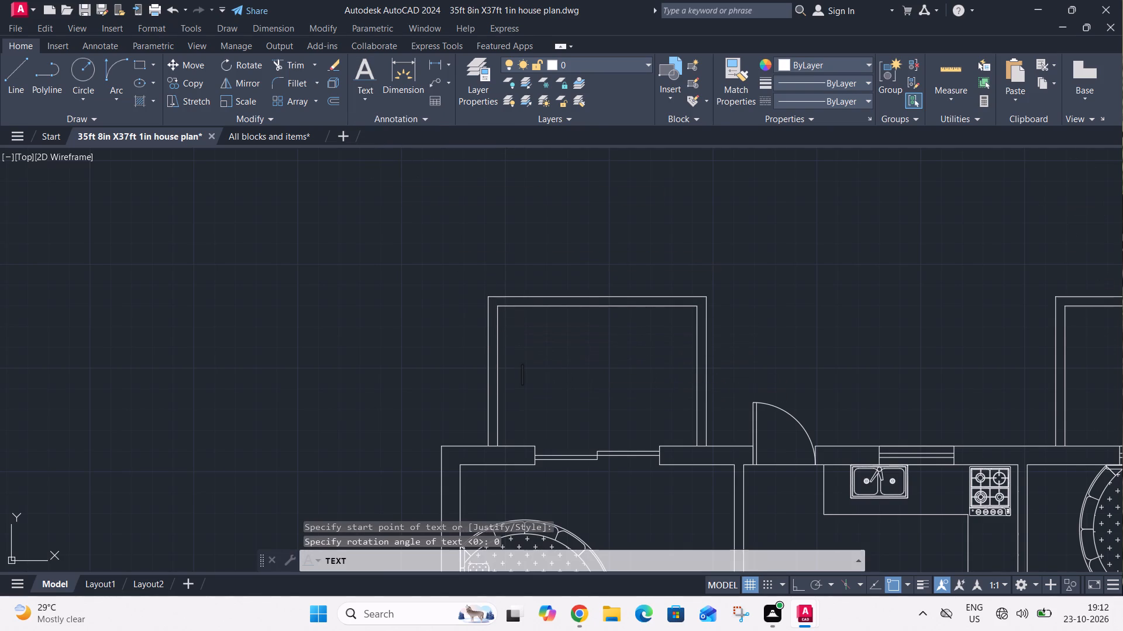
{"action": "type", "text": "VER"}
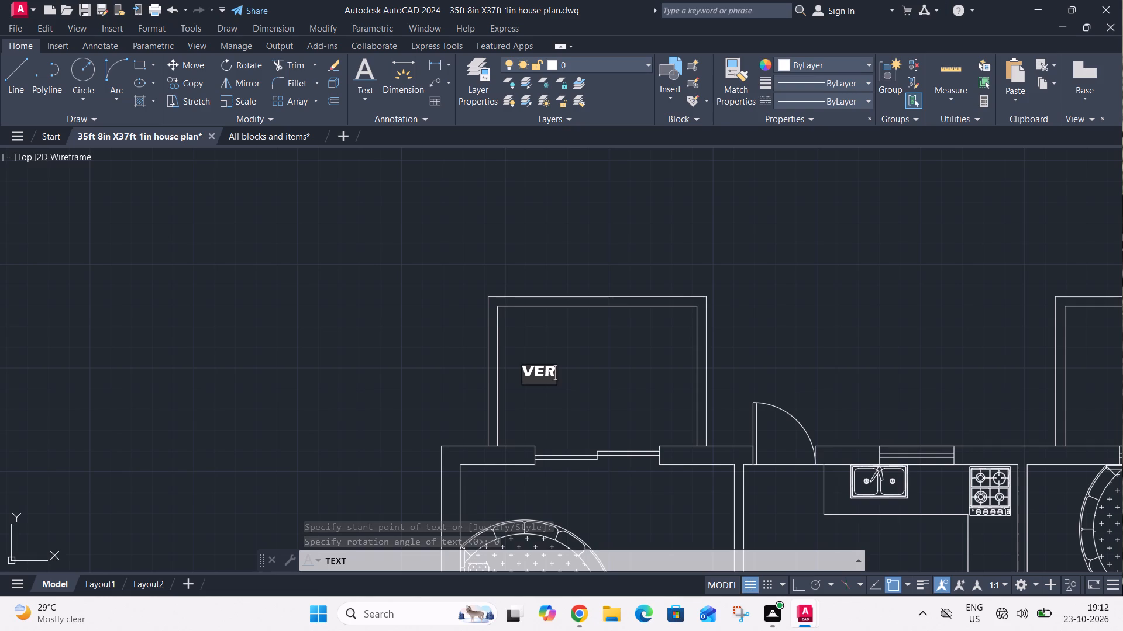
{"action": "type", "text": "AN"}
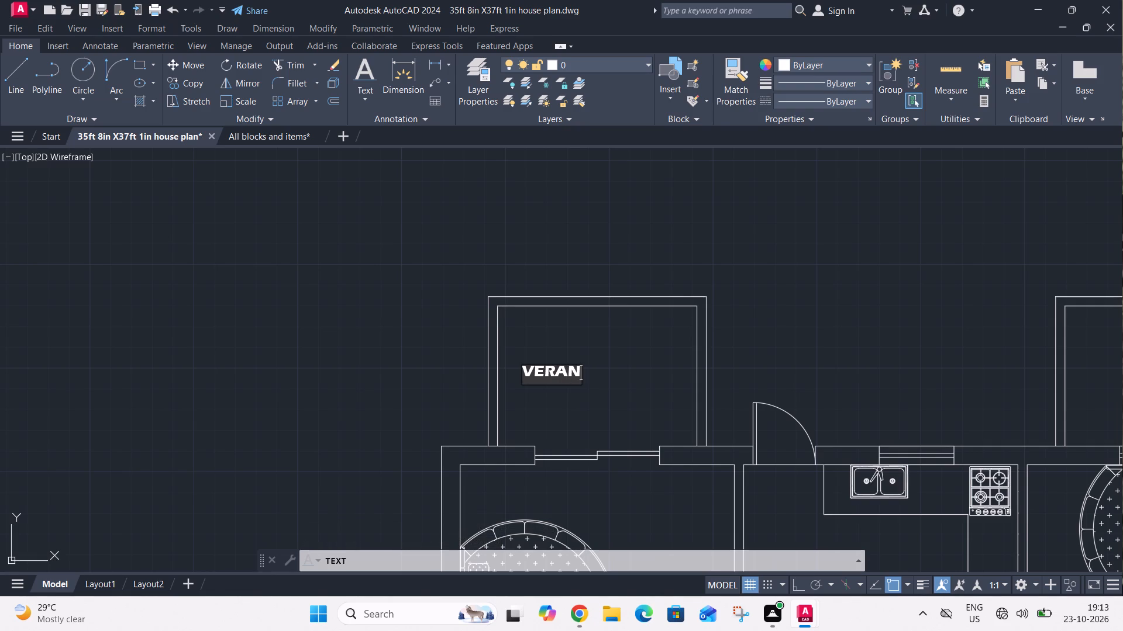
{"action": "type", "text": "DA"}
Label the northwest bedroom, beside the round bed, with BED ROOM and 11'X12' on a second line.
{"action": "scroll", "coordinate": [543, 357], "scroll_direction": "down", "scroll_amount": 1}
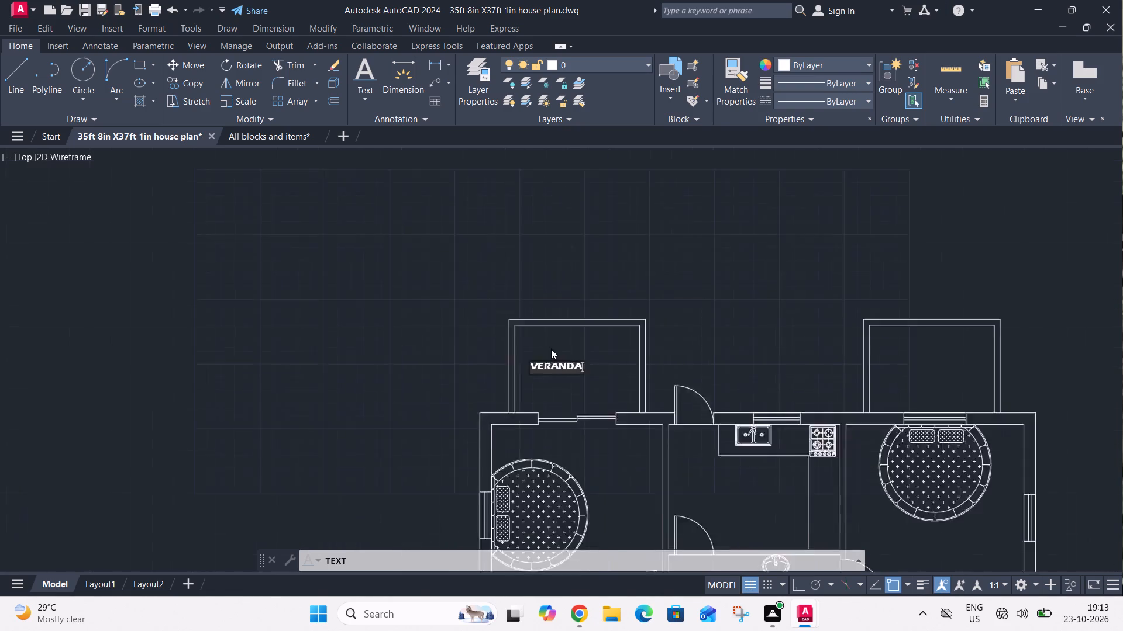
{"action": "scroll", "coordinate": [551, 349], "scroll_direction": "down", "scroll_amount": 2}
{"action": "scroll", "coordinate": [572, 400], "scroll_direction": "up", "scroll_amount": 3}
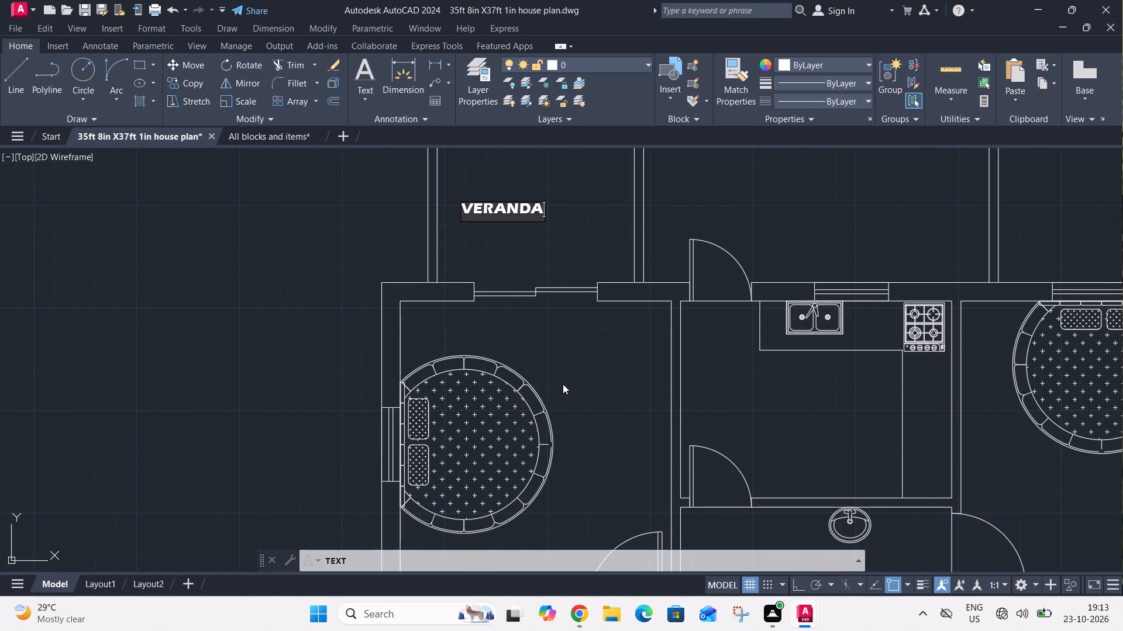
{"action": "left_click", "coordinate": [536, 347]}
{"action": "type", "text": "BED ROOM"}
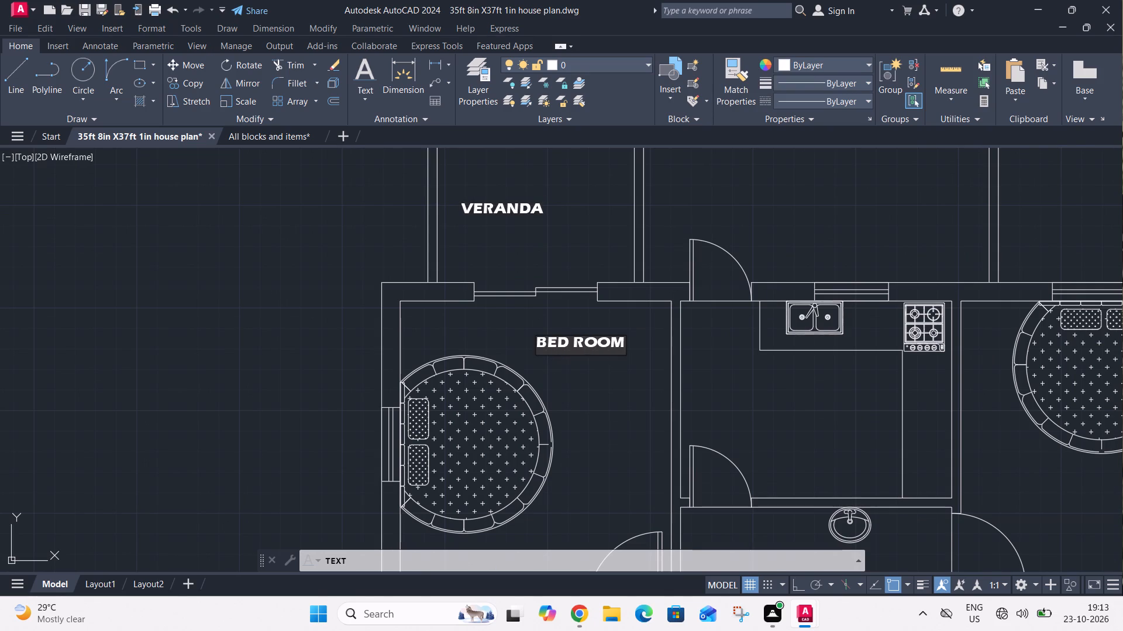
{"action": "key", "text": "Return"}
{"action": "type", "text": "11;"}
{"action": "key", "text": "BackSpace"}
{"action": "key", "text": "apostrophe"}
{"action": "key", "text": "x"}
{"action": "type", "text": "12'"}
Label the kitchen with KITCHEN and 11'X8' on a second line.
{"action": "left_click", "coordinate": [734, 411]}
{"action": "type", "text": "KITCHEN"}
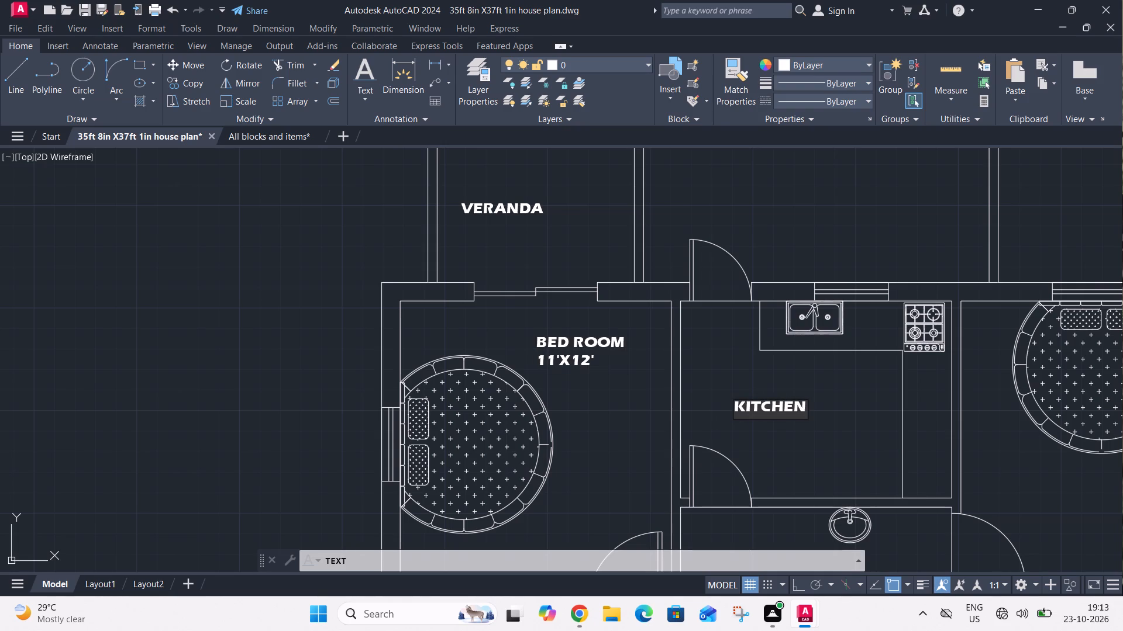
{"action": "key", "text": "Return"}
{"action": "key", "text": "2"}
{"action": "key", "text": "BackSpace"}
{"action": "type", "text": "11'"}
{"action": "type", "text": "X8'"}
Label the northeast bedroom, below the round bed, with BED ROOM and 12'X12' on a second line.
{"action": "scroll", "coordinate": [760, 391], "scroll_direction": "down", "scroll_amount": 2}
{"action": "scroll", "coordinate": [890, 434], "scroll_direction": "up", "scroll_amount": 2}
{"action": "left_click", "coordinate": [889, 444]}
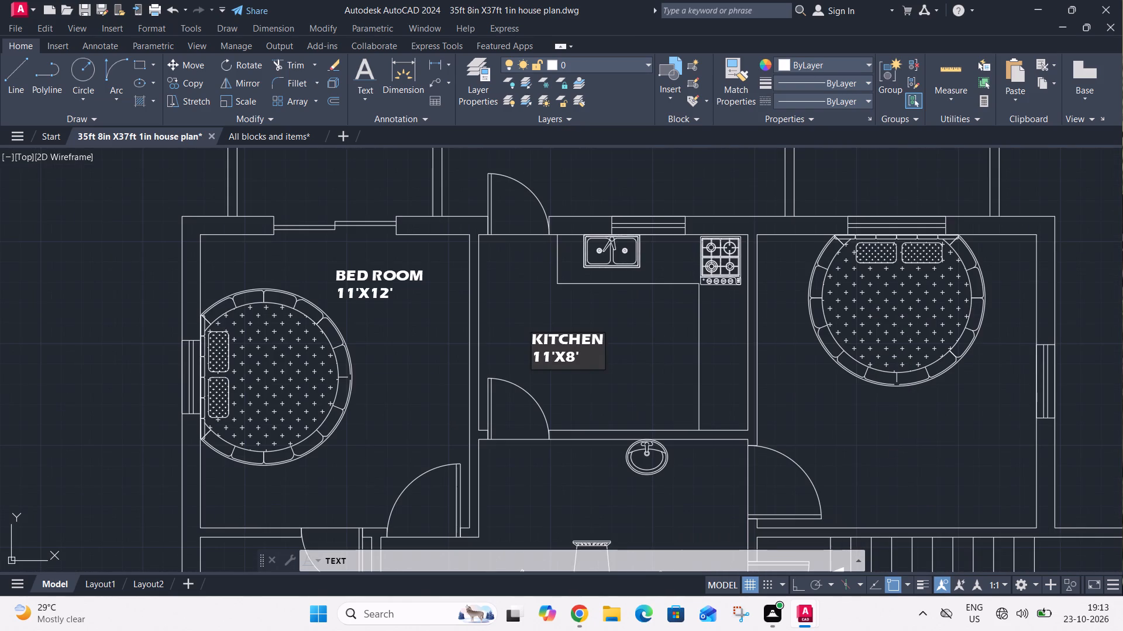
{"action": "type", "text": "BE"}
{"action": "type", "text": "D ROOM"}
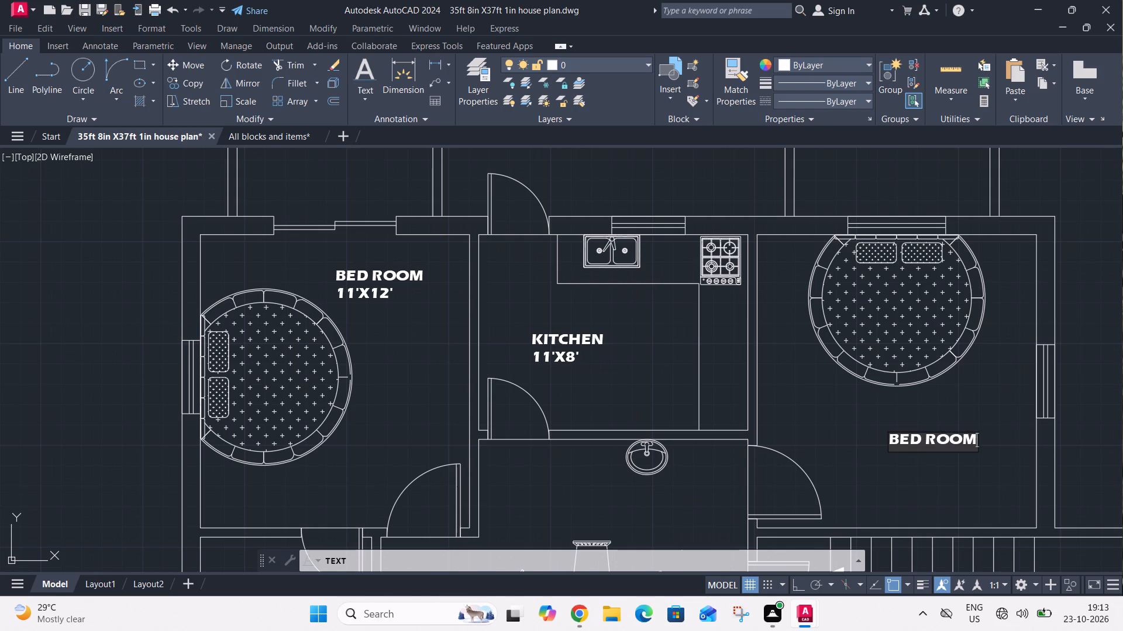
{"action": "key", "text": "Return"}
{"action": "type", "text": "12'X12"}
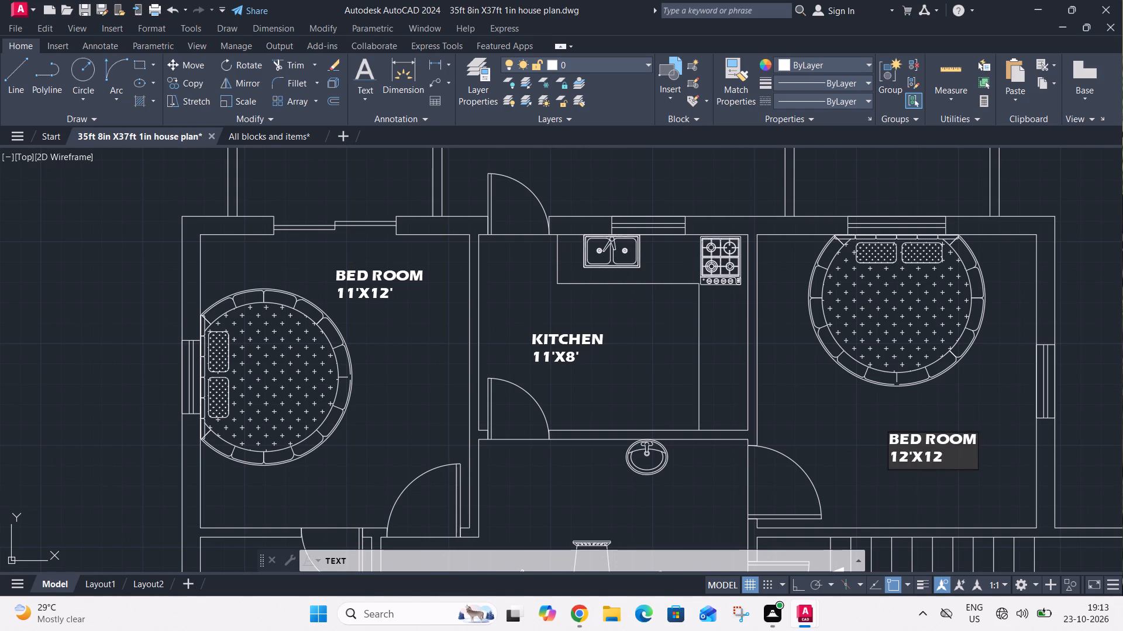
{"action": "key", "text": "apostrophe"}
Label the upper west toilet, below the northwest bedroom, with TOILET. and 7'X5'-6" on a second line.
{"action": "scroll", "coordinate": [895, 417], "scroll_direction": "down", "scroll_amount": 2}
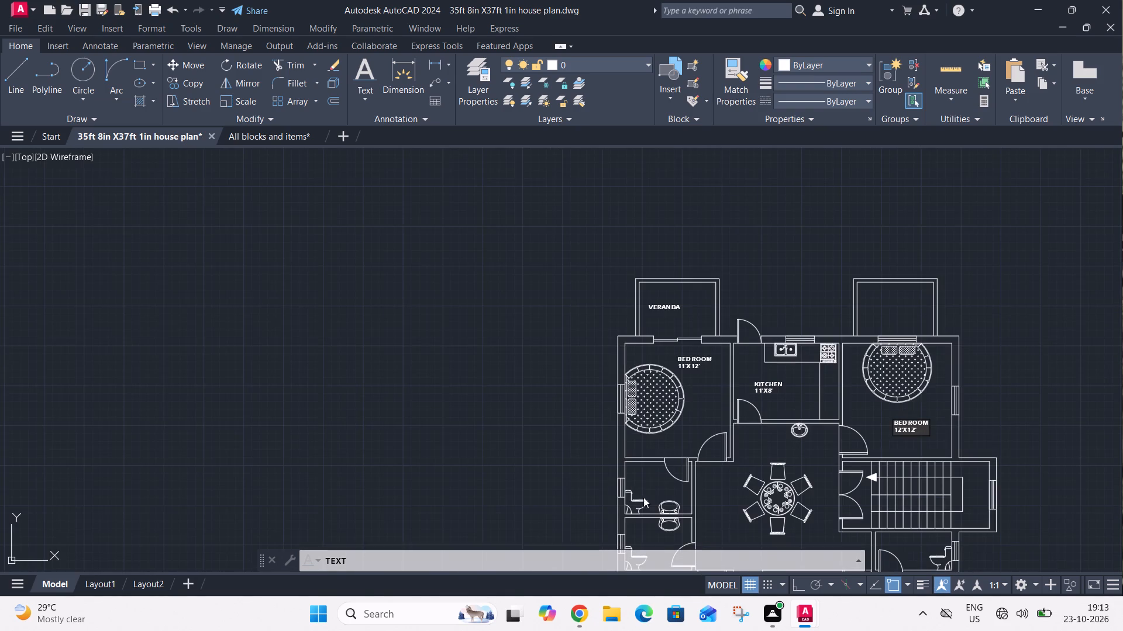
{"action": "scroll", "coordinate": [633, 483], "scroll_direction": "up", "scroll_amount": 3}
{"action": "left_click", "coordinate": [635, 469]}
{"action": "type", "text": "TOIL"}
{"action": "type", "text": "ET"}
{"action": "key", "text": "period"}
{"action": "key", "text": "Return"}
{"action": "type", "text": "7'"}
{"action": "key", "text": "x"}
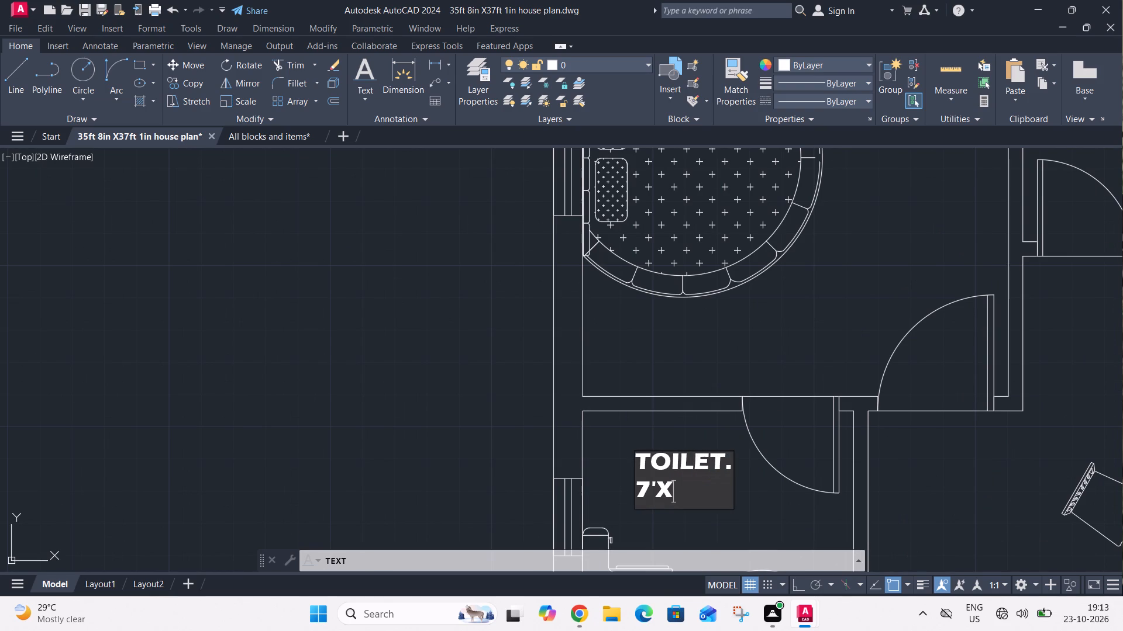
{"action": "type", "text": "5'"}
{"action": "type", "text": "-6\""}
{"action": "scroll", "coordinate": [646, 453], "scroll_direction": "down", "scroll_amount": 3}
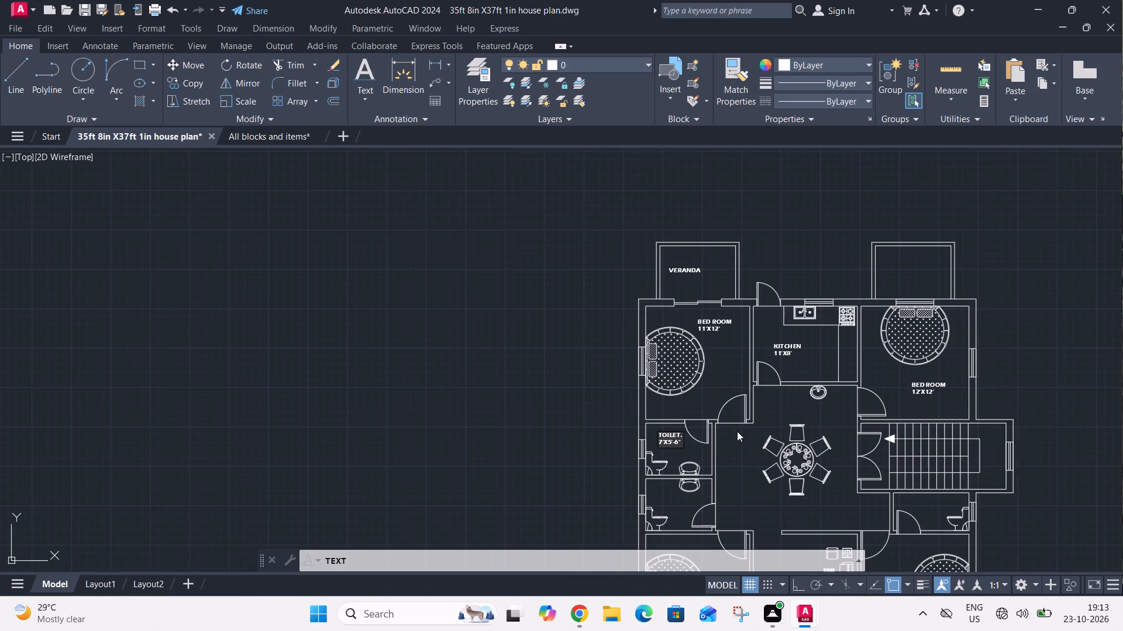
Label the lower west toilet, beside its washbasin, with TOILET and 7'X5'-6" on a second line.
{"action": "middle_click_drag", "start_coordinate": [738, 431], "coordinate": [737, 358]}
{"action": "scroll", "coordinate": [671, 424], "scroll_direction": "up", "scroll_amount": 3}
{"action": "left_click", "coordinate": [661, 425]}
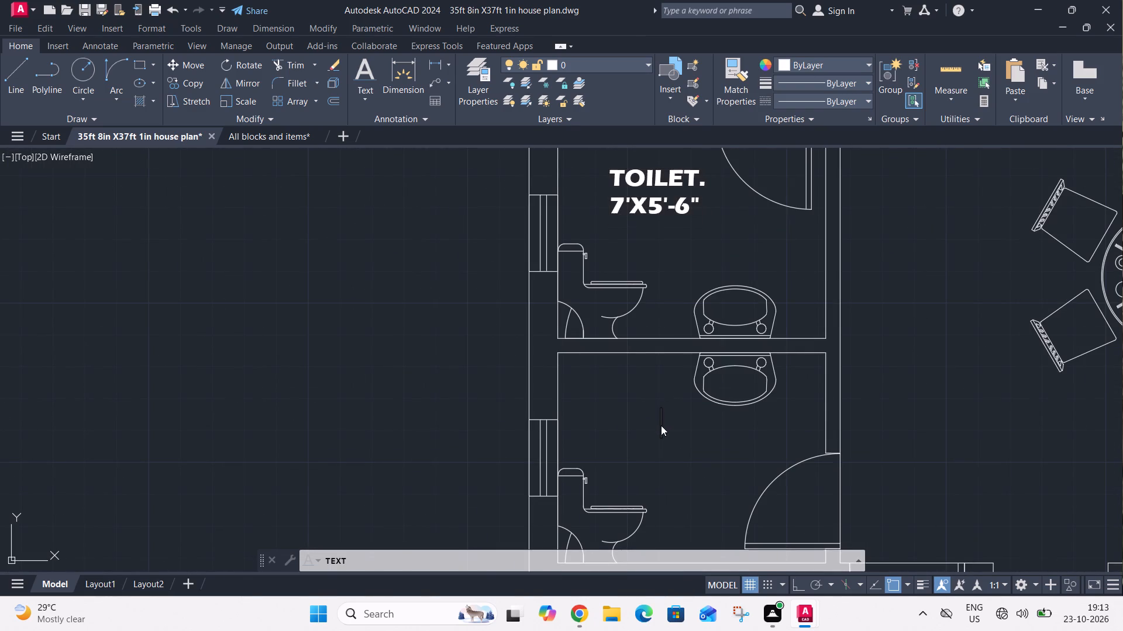
{"action": "type", "text": "TOILET"}
{"action": "key", "text": "Return"}
{"action": "type", "text": "7'"}
{"action": "type", "text": "X5'-6\""}
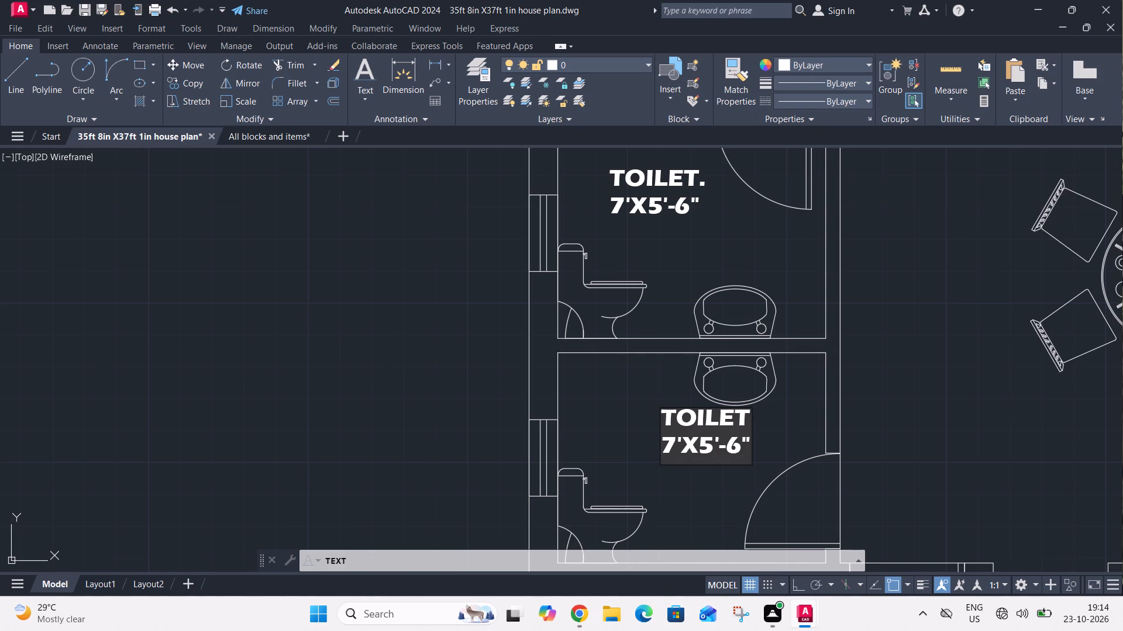
Label the dining area, southwest of the round dining table, with DINING and 15'X11'-5" on a second line.
{"action": "scroll", "coordinate": [667, 415], "scroll_direction": "down", "scroll_amount": 2}
{"action": "middle_click_drag", "start_coordinate": [804, 418], "coordinate": [747, 431]}
{"action": "scroll", "coordinate": [715, 424], "scroll_direction": "up", "scroll_amount": 3}
{"action": "left_click", "coordinate": [700, 427]}
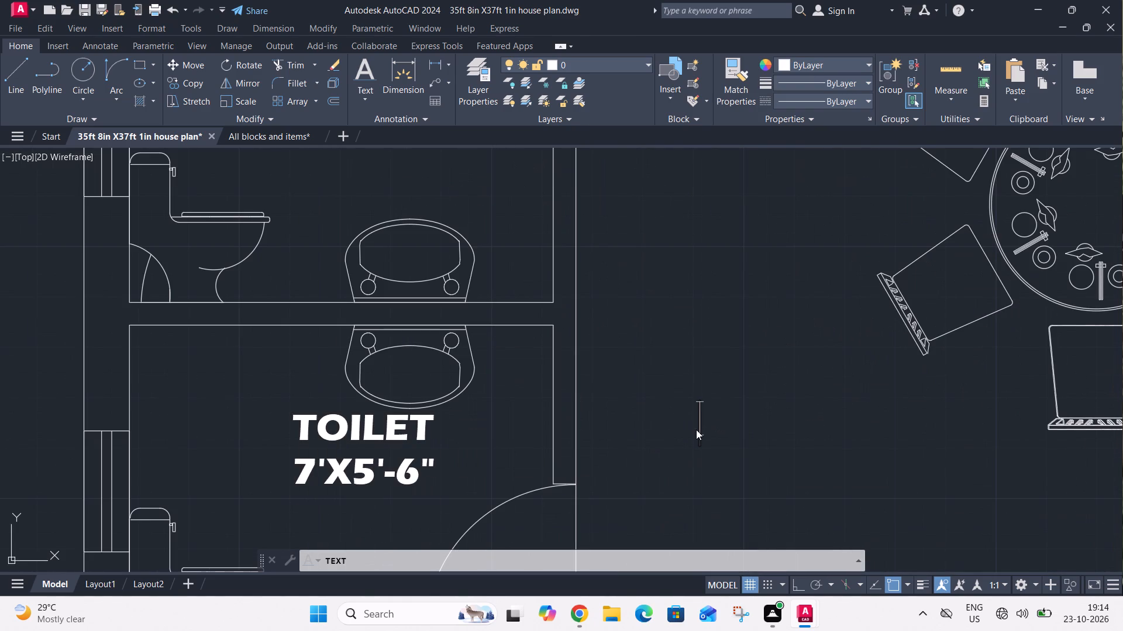
{"action": "type", "text": "DI"}
{"action": "type", "text": "NING"}
{"action": "key", "text": "Return"}
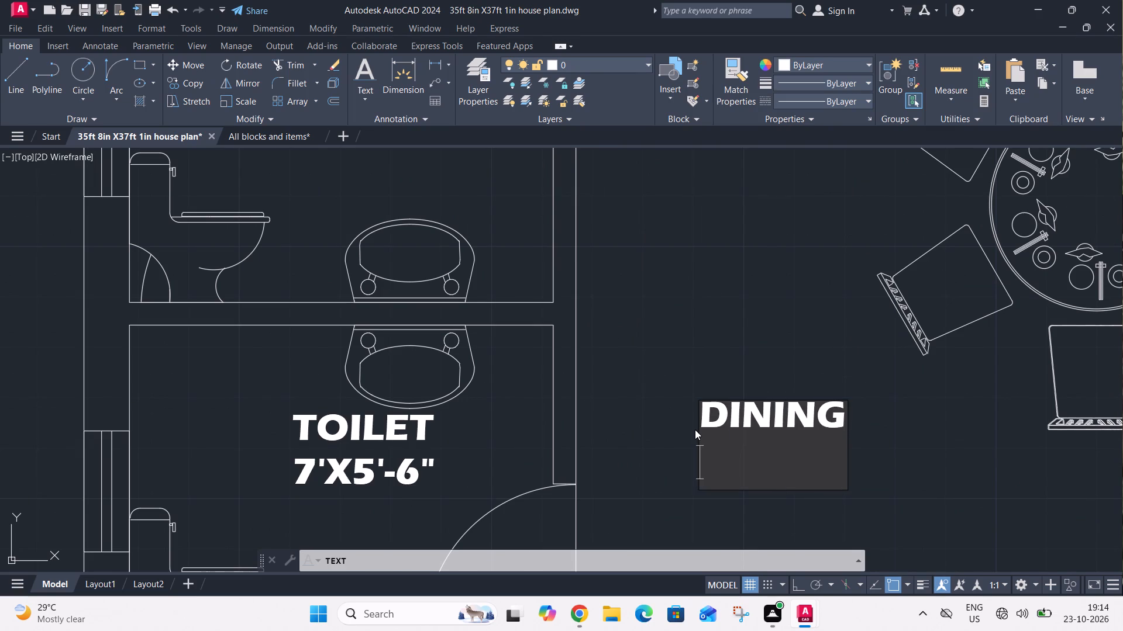
{"action": "type", "text": "15'X"}
{"action": "type", "text": "11'"}
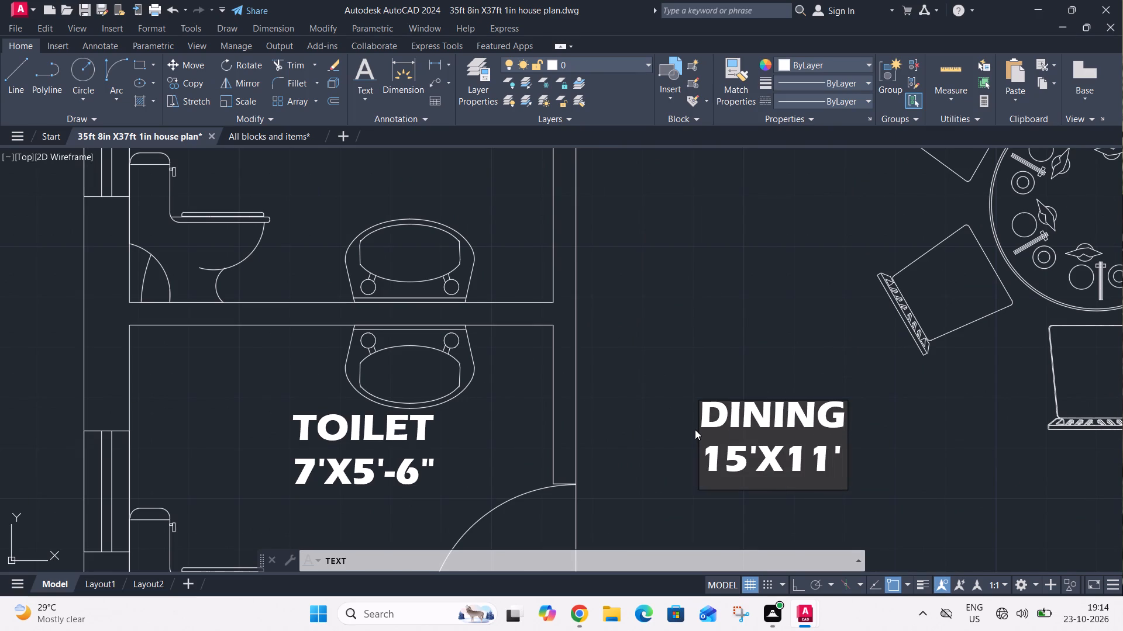
{"action": "type", "text": "-5\""}
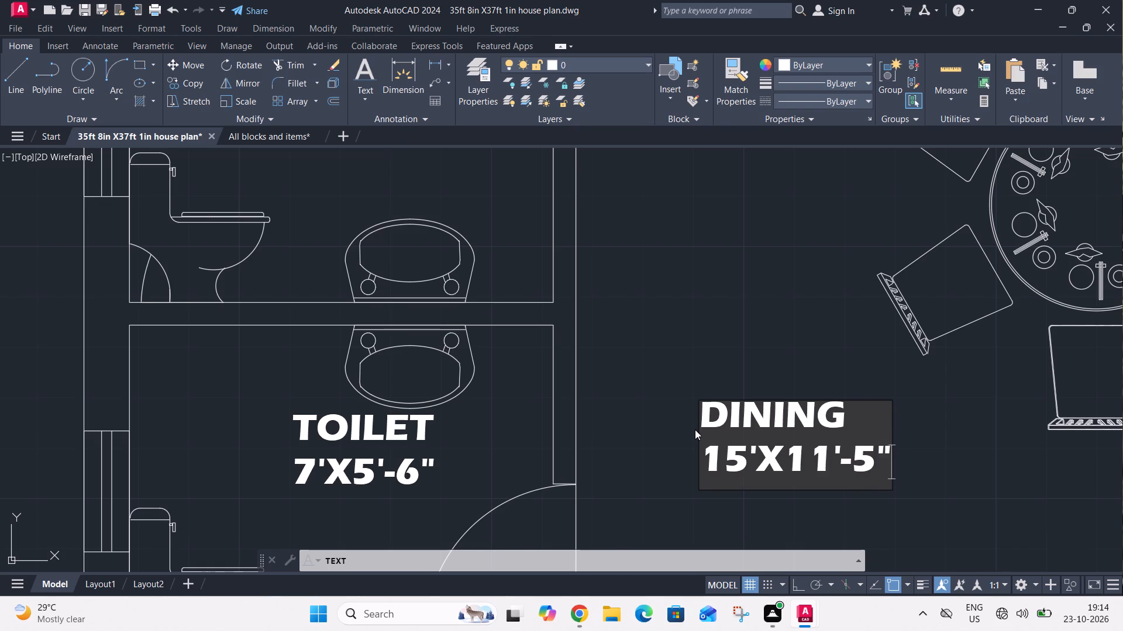
Label the staircase landing, beside the east window, with STAIR and 7'X15'-4" on a second line.
{"action": "scroll", "coordinate": [684, 423], "scroll_direction": "down", "scroll_amount": 3}
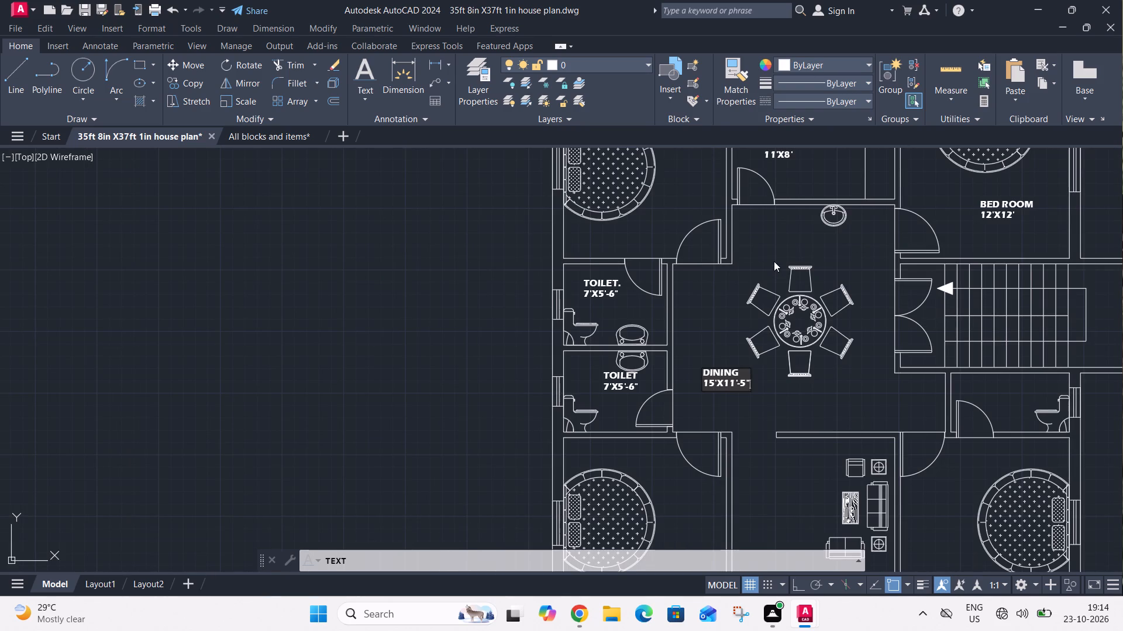
{"action": "scroll", "coordinate": [1076, 296], "scroll_direction": "down", "scroll_amount": 1}
{"action": "middle_click_drag", "start_coordinate": [1076, 296], "coordinate": [1052, 309]}
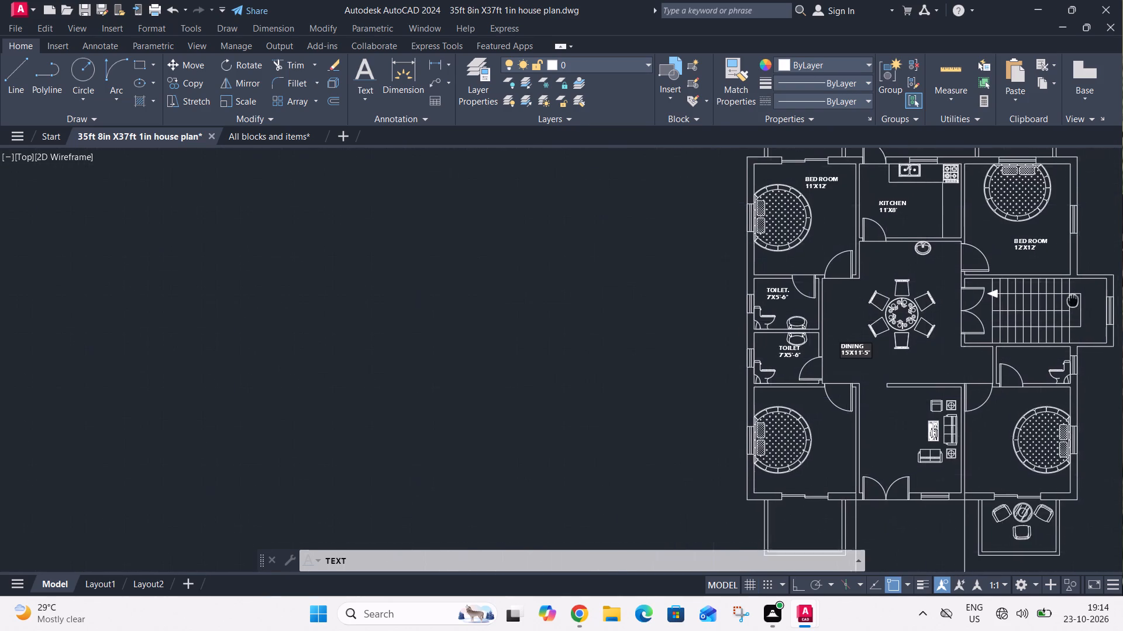
{"action": "middle_click_drag", "start_coordinate": [1052, 309], "coordinate": [777, 379]}
{"action": "scroll", "coordinate": [753, 396], "scroll_direction": "up", "scroll_amount": 3}
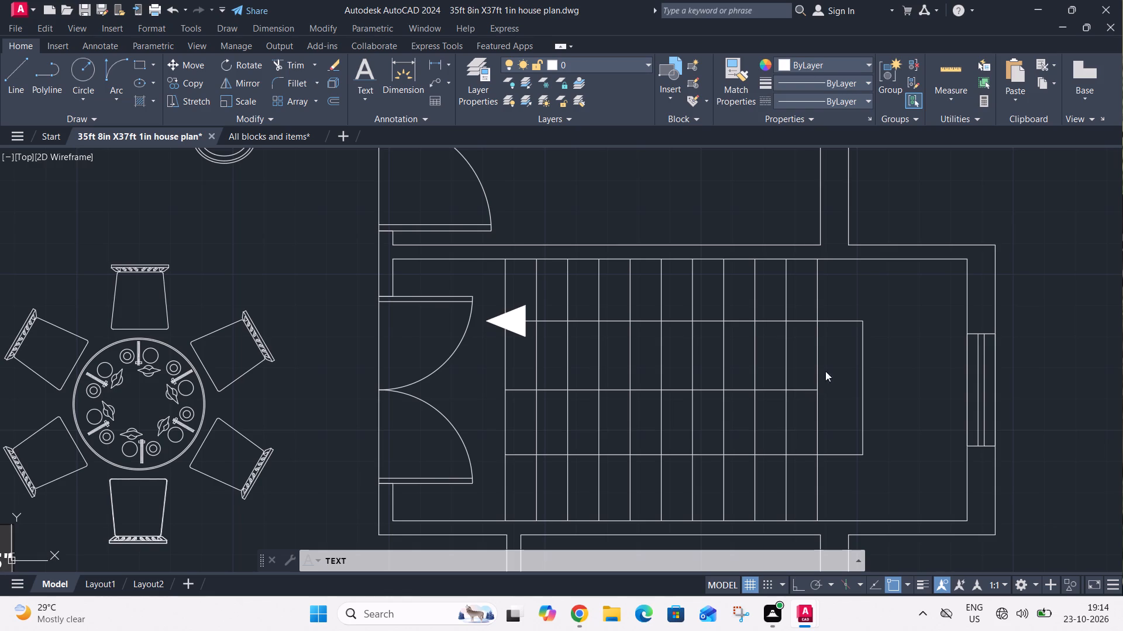
{"action": "scroll", "coordinate": [874, 362], "scroll_direction": "up", "scroll_amount": 1}
{"action": "left_click", "coordinate": [879, 360]}
{"action": "type", "text": "ST"}
{"action": "key", "text": "a"}
{"action": "type", "text": "IT"}
{"action": "key", "text": "BackSpace"}
{"action": "key", "text": "r"}
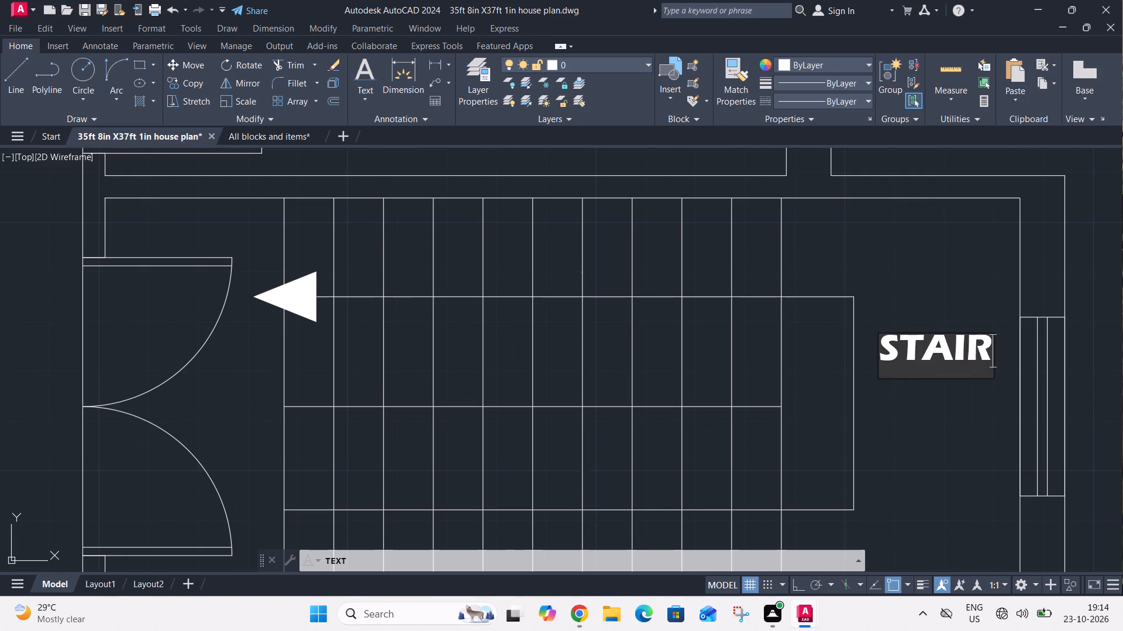
{"action": "key", "text": "Return"}
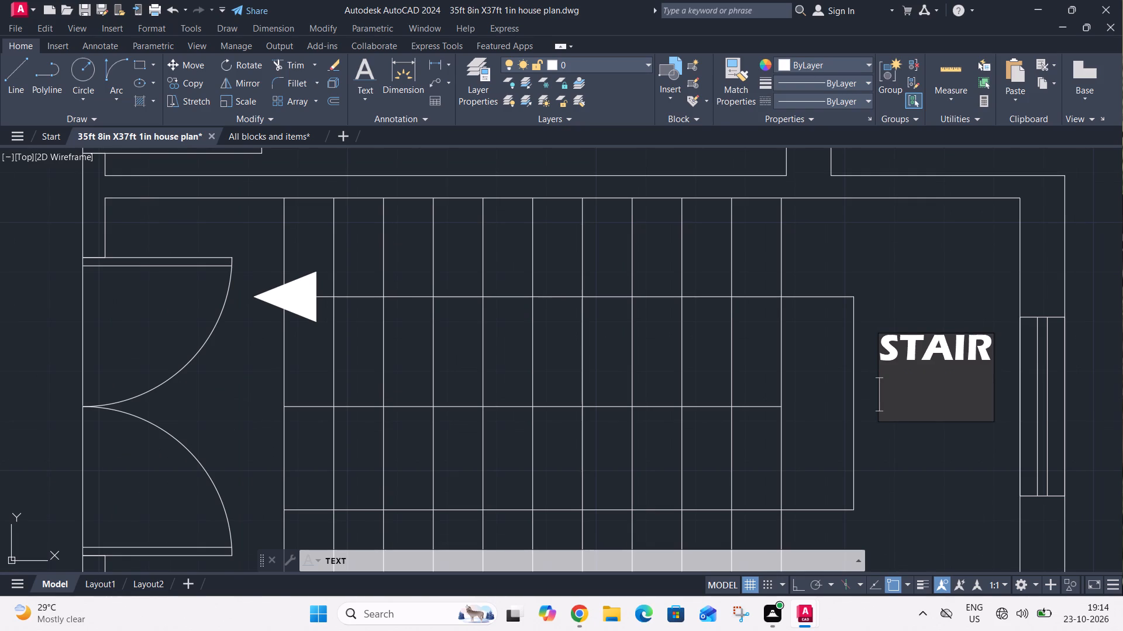
{"action": "type", "text": "7'"}
{"action": "type", "text": "X15'-4\""}
Label the east toilet, below the staircase, with TOILET and 5'X4' on a second line.
{"action": "scroll", "coordinate": [933, 338], "scroll_direction": "down", "scroll_amount": 4}
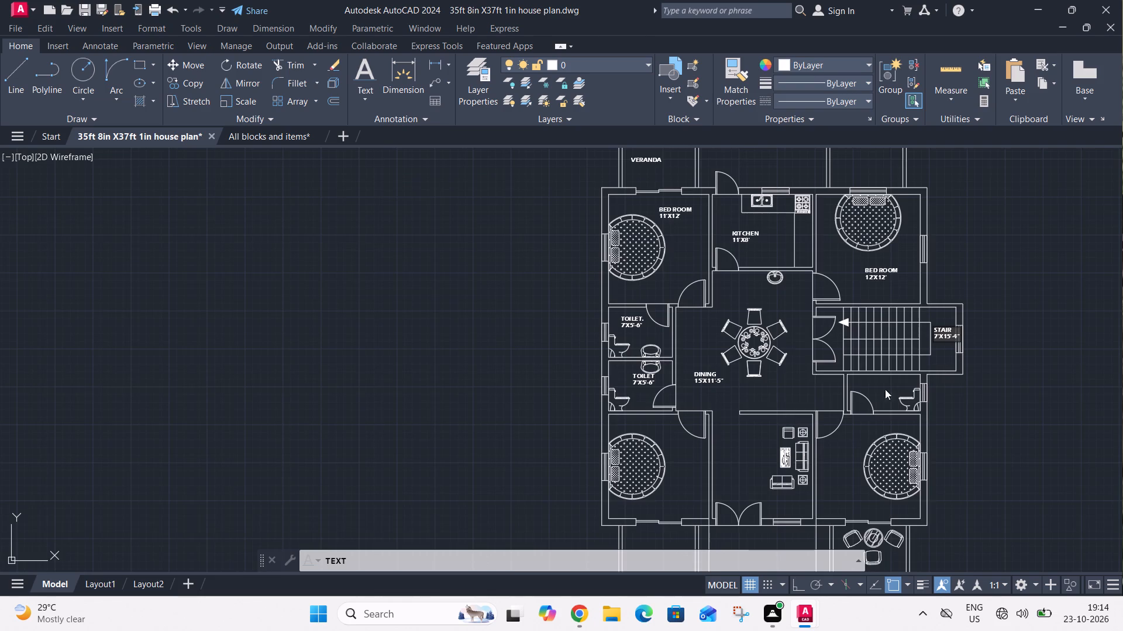
{"action": "scroll", "coordinate": [869, 387], "scroll_direction": "up", "scroll_amount": 3}
{"action": "left_click", "coordinate": [855, 384]}
{"action": "type", "text": "TOILET"}
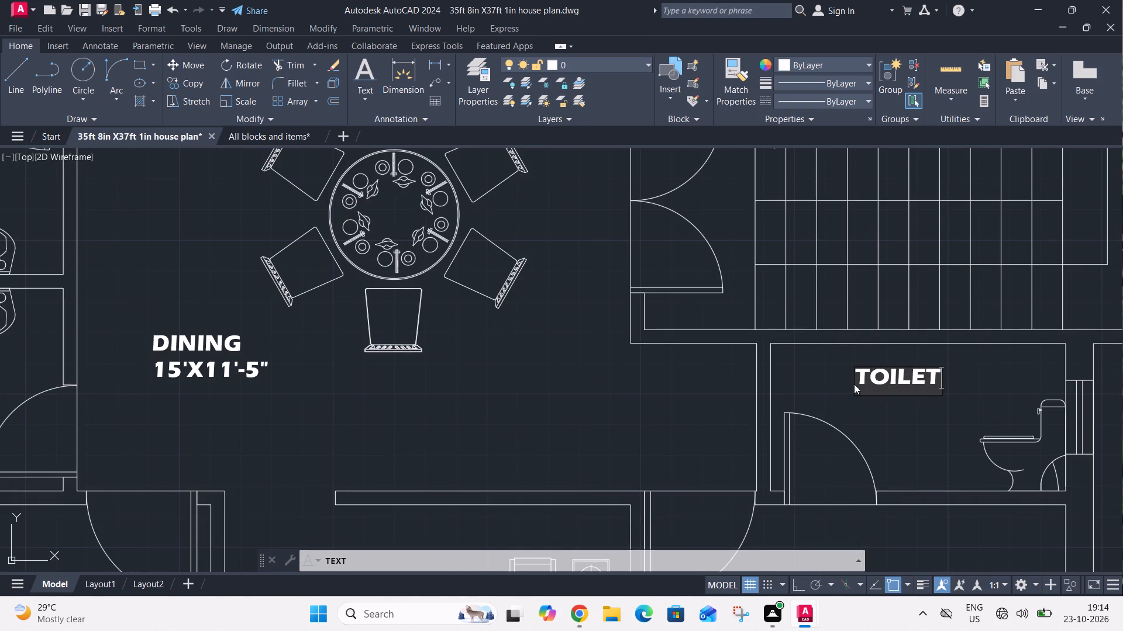
{"action": "key", "text": "Return"}
{"action": "type", "text": "5'"}
{"action": "type", "text": "X4'"}
Label the southeast bedroom, southwest of the round bed, with BED ROOM and 12'X12' on a second line.
{"action": "scroll", "coordinate": [897, 272], "scroll_direction": "down", "scroll_amount": 3}
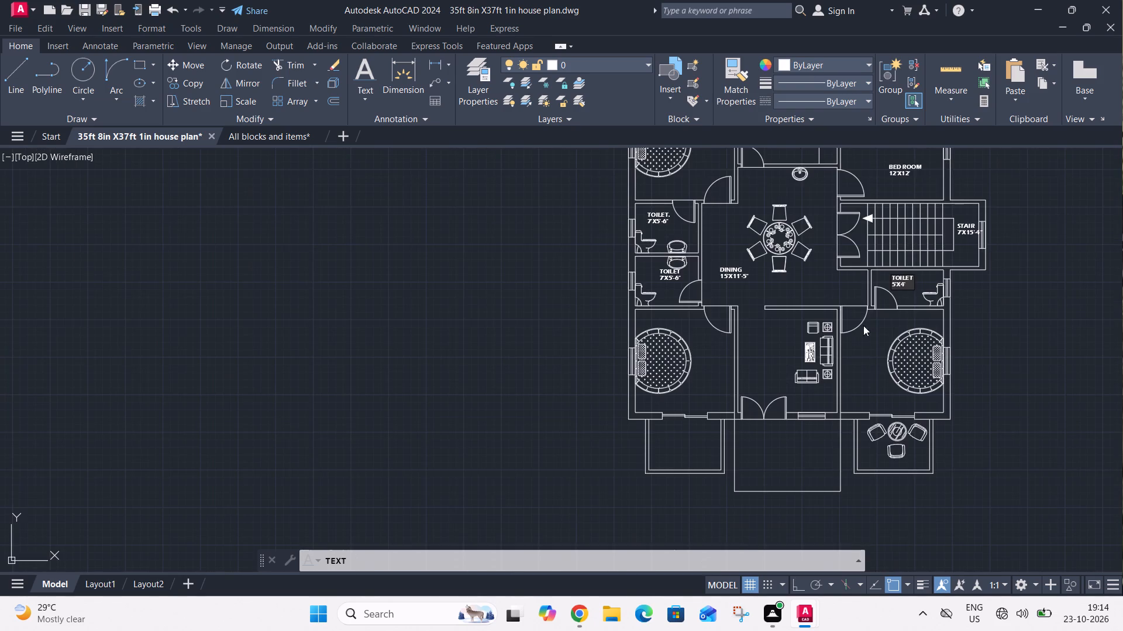
{"action": "scroll", "coordinate": [858, 373], "scroll_direction": "up", "scroll_amount": 3}
{"action": "left_click", "coordinate": [849, 360]}
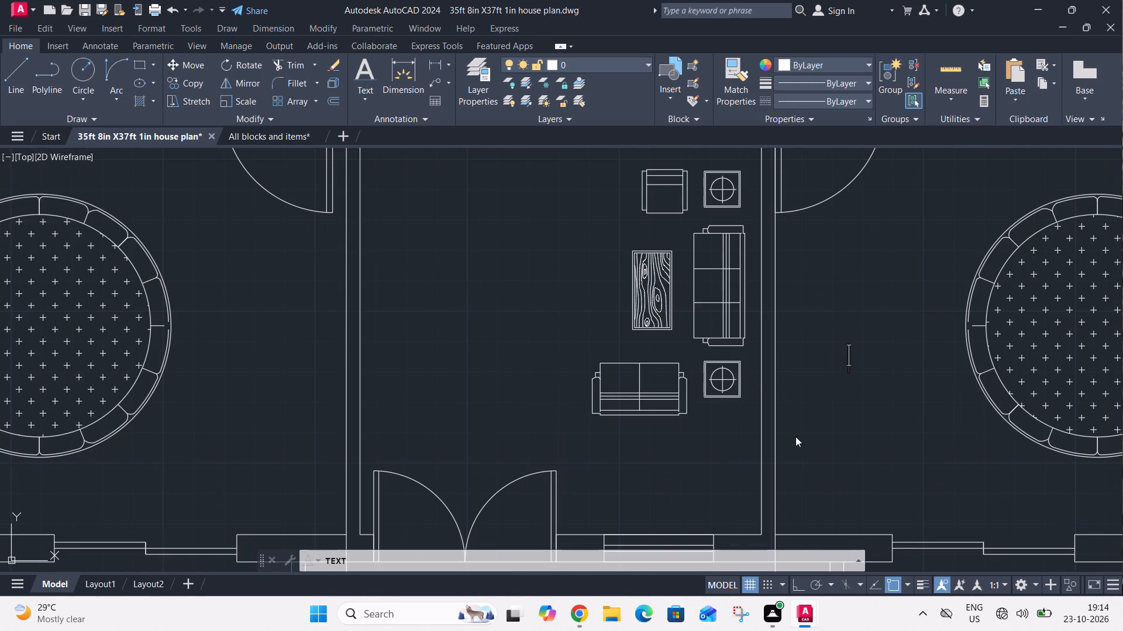
{"action": "left_click", "coordinate": [795, 445]}
{"action": "type", "text": "BED"}
{"action": "type", "text": "R"}
{"action": "key", "text": "space"}
{"action": "key", "text": "BackSpace"}
{"action": "key", "text": "BackSpace"}
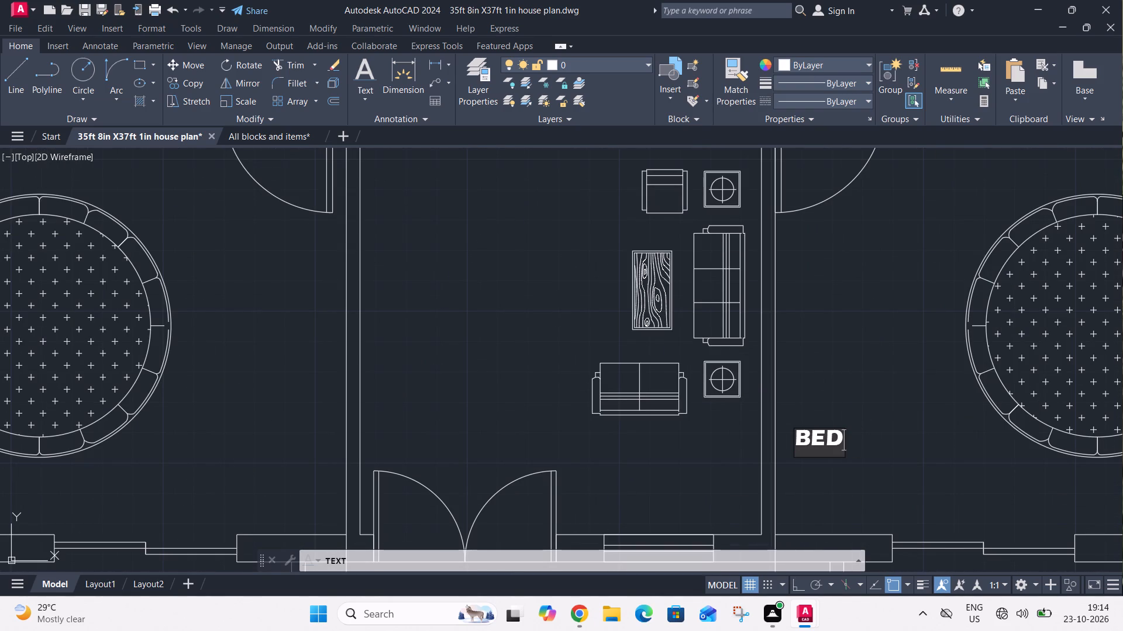
{"action": "key", "text": "space"}
{"action": "type", "text": "ROOM"}
{"action": "key", "text": "Return"}
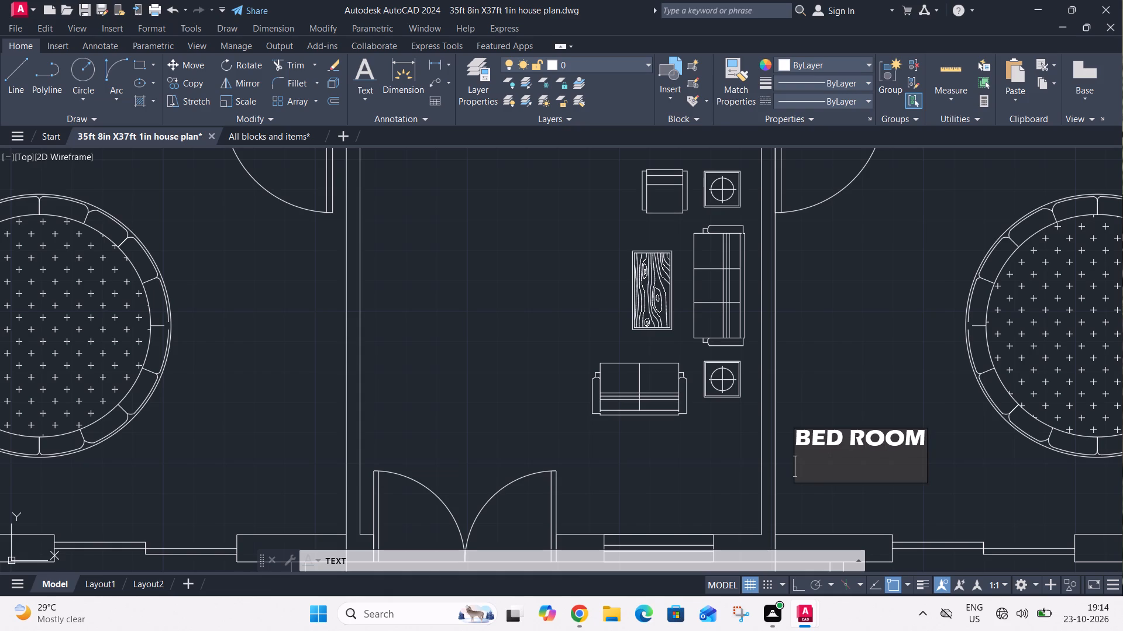
{"action": "type", "text": "12'X12'"}
Label the room with the sofa set, in its open western part, with DRAWING and 11'X12' on a second line.
{"action": "scroll", "coordinate": [798, 448], "scroll_direction": "down", "scroll_amount": 2}
{"action": "scroll", "coordinate": [648, 378], "scroll_direction": "up", "scroll_amount": 1}
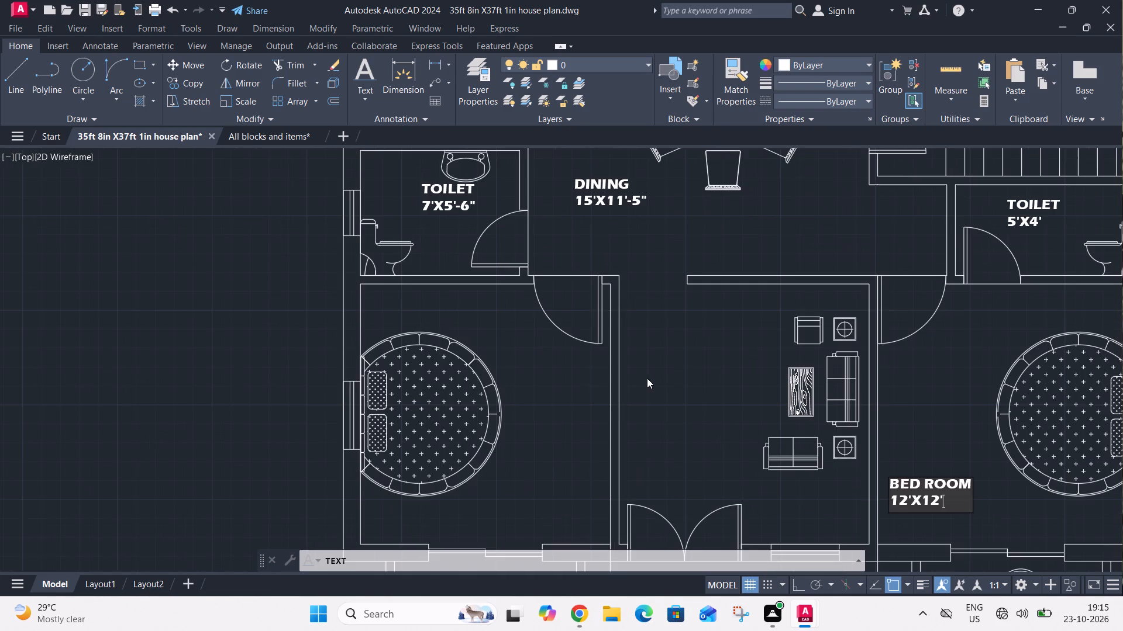
{"action": "left_click", "coordinate": [647, 378]}
{"action": "type", "text": "DEA"}
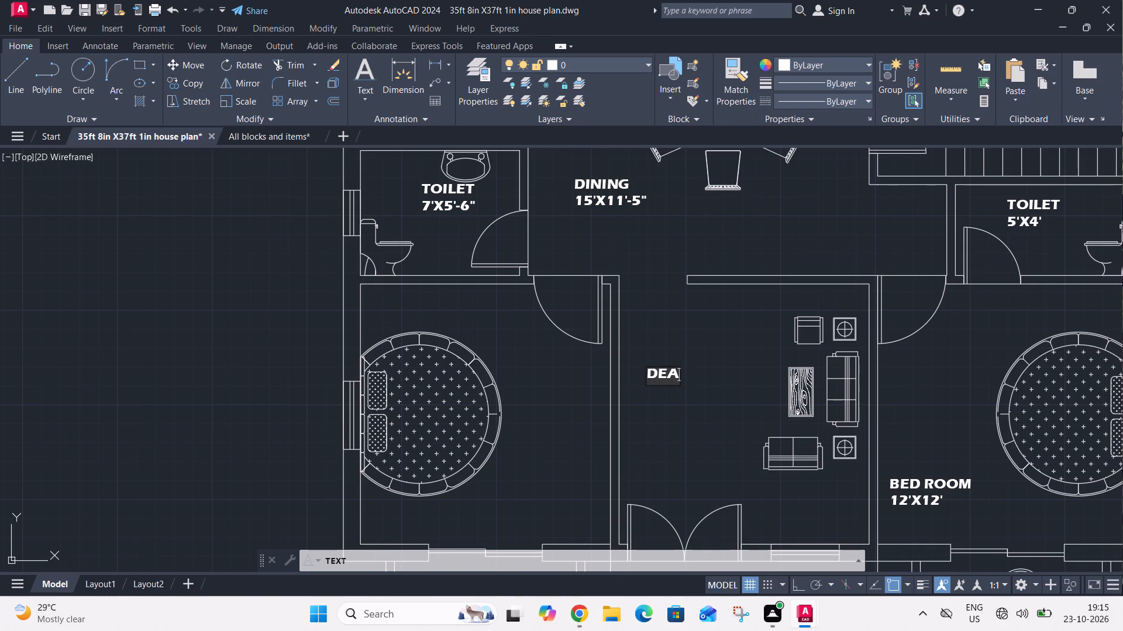
{"action": "key", "text": "BackSpace"}
{"action": "key", "text": "BackSpace"}
{"action": "type", "text": "RA"}
{"action": "key", "text": "w"}
{"action": "type", "text": "ING"}
{"action": "key", "text": "Return"}
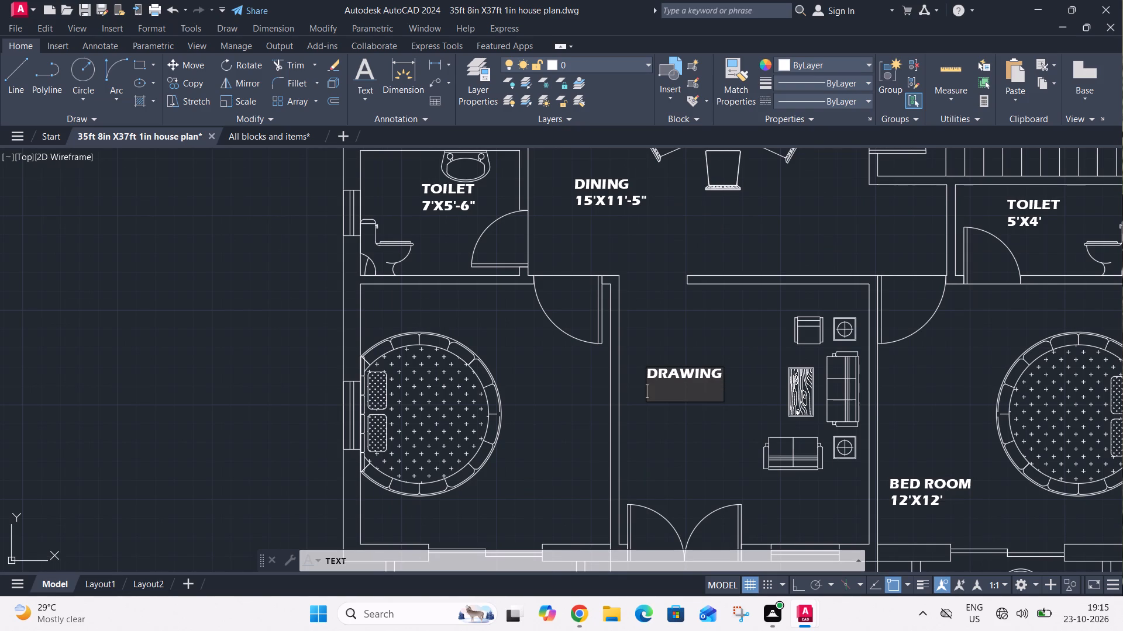
{"action": "type", "text": "11'"}
{"action": "type", "text": "X12'"}
Label the southwest bedroom, below the round bed, with BED ROOM and 11'X12' on a second line.
{"action": "scroll", "coordinate": [655, 376], "scroll_direction": "down", "scroll_amount": 2}
{"action": "scroll", "coordinate": [585, 433], "scroll_direction": "up", "scroll_amount": 4}
{"action": "left_click", "coordinate": [581, 422]}
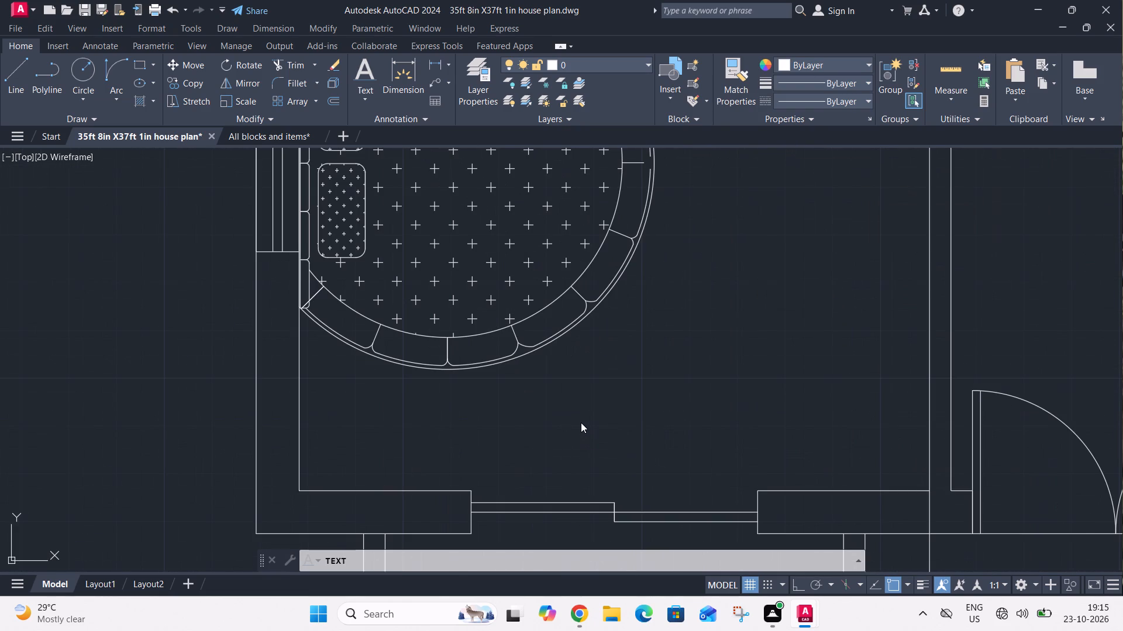
{"action": "type", "text": "BED ROOM"}
{"action": "key", "text": "Return"}
{"action": "type", "text": "11"}
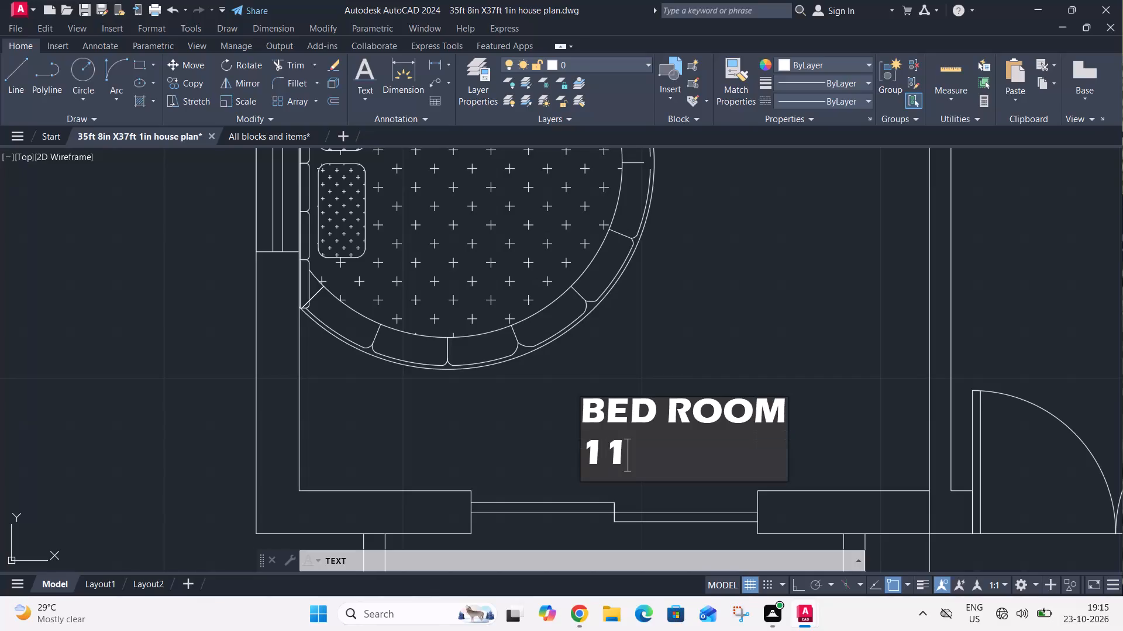
{"action": "type", "text": "'X12'"}
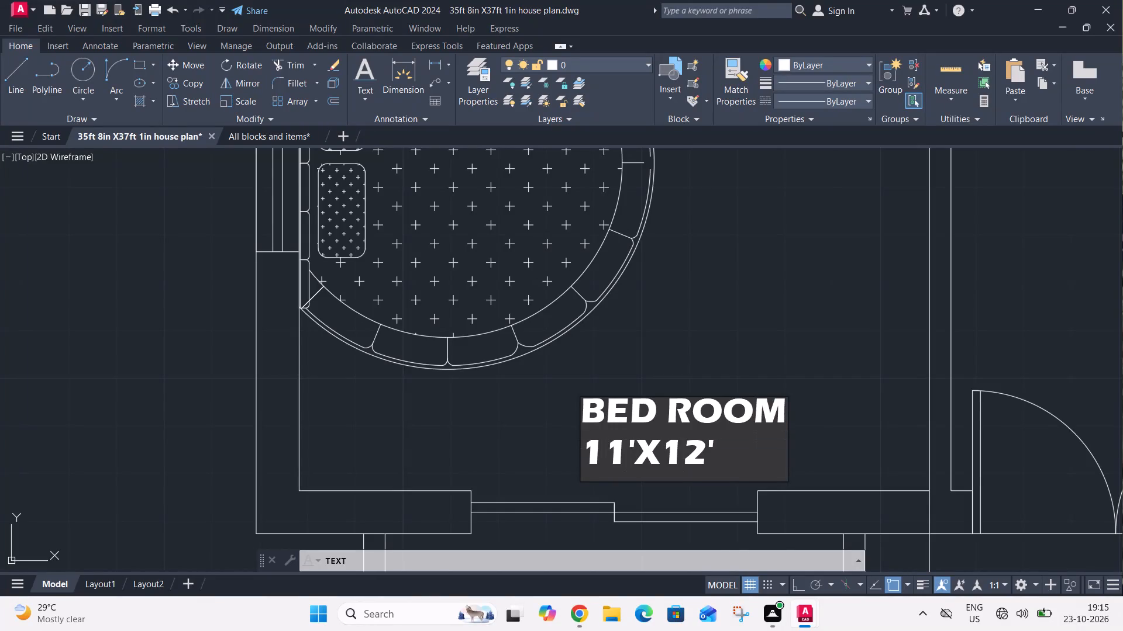
Label the area outside the main double door with PORCH and 11'X8' on a second line, and finish the Text command.
{"action": "scroll", "coordinate": [574, 399], "scroll_direction": "down", "scroll_amount": 3}
{"action": "scroll", "coordinate": [547, 425], "scroll_direction": "up", "scroll_amount": 2}
{"action": "scroll", "coordinate": [546, 440], "scroll_direction": "down", "scroll_amount": 2}
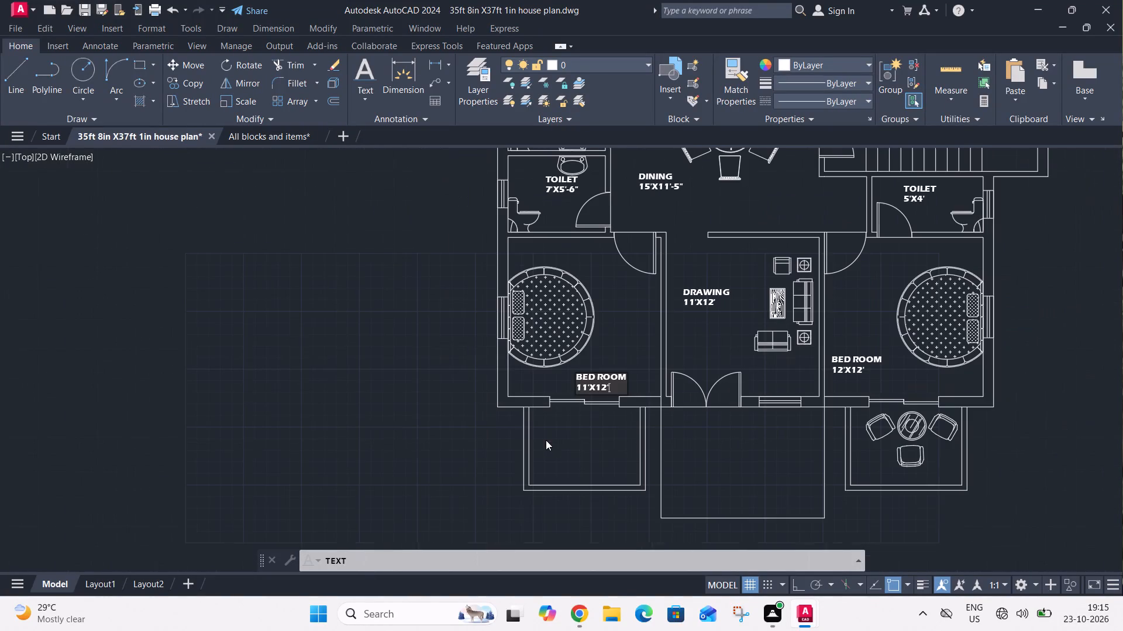
{"action": "left_click", "coordinate": [724, 469]}
{"action": "type", "text": "PORCH3"}
{"action": "key", "text": "BackSpace"}
{"action": "key", "text": "Return"}
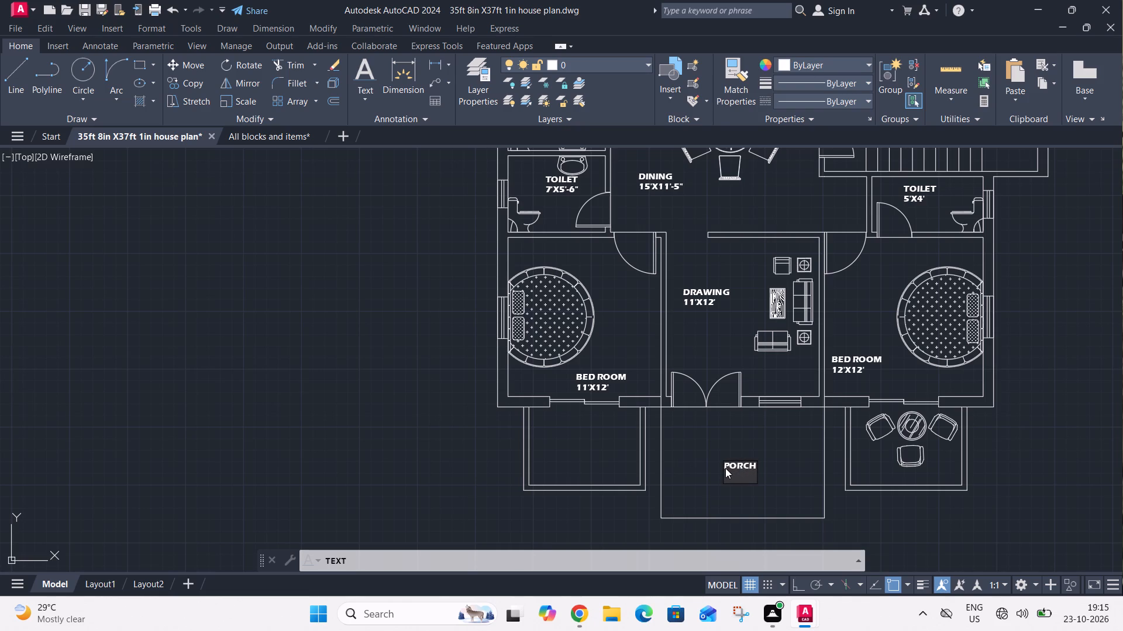
{"action": "type", "text": "11'"}
{"action": "type", "text": "X8'"}
{"action": "scroll", "coordinate": [725, 468], "scroll_direction": "down", "scroll_amount": 1}
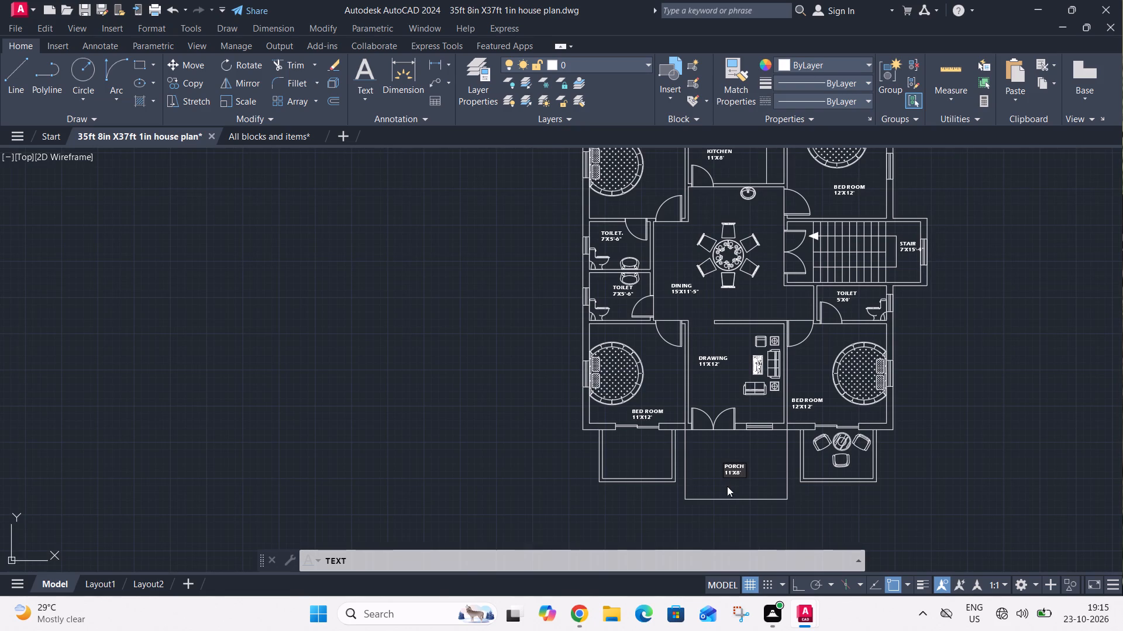
{"action": "left_click", "coordinate": [941, 463]}
{"action": "key", "text": "Return"}
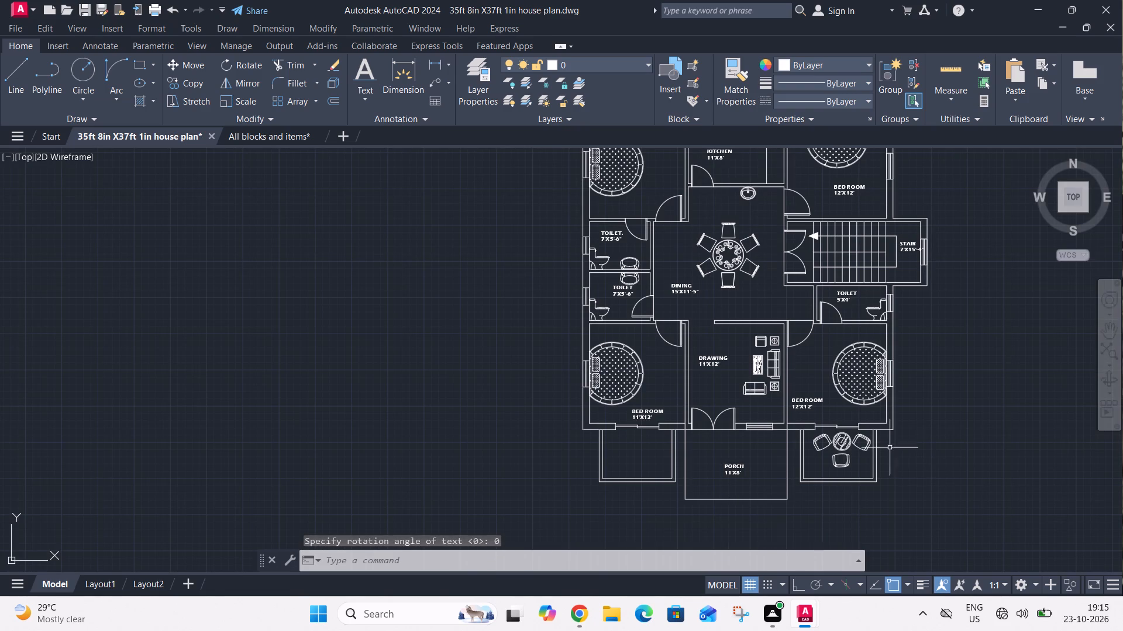
Copy the VERANDA label from the northwest veranda into the northeast veranda.
{"action": "middle_click_drag", "start_coordinate": [703, 438], "coordinate": [728, 519]}
{"action": "middle_click_drag", "start_coordinate": [728, 179], "coordinate": [728, 217]}
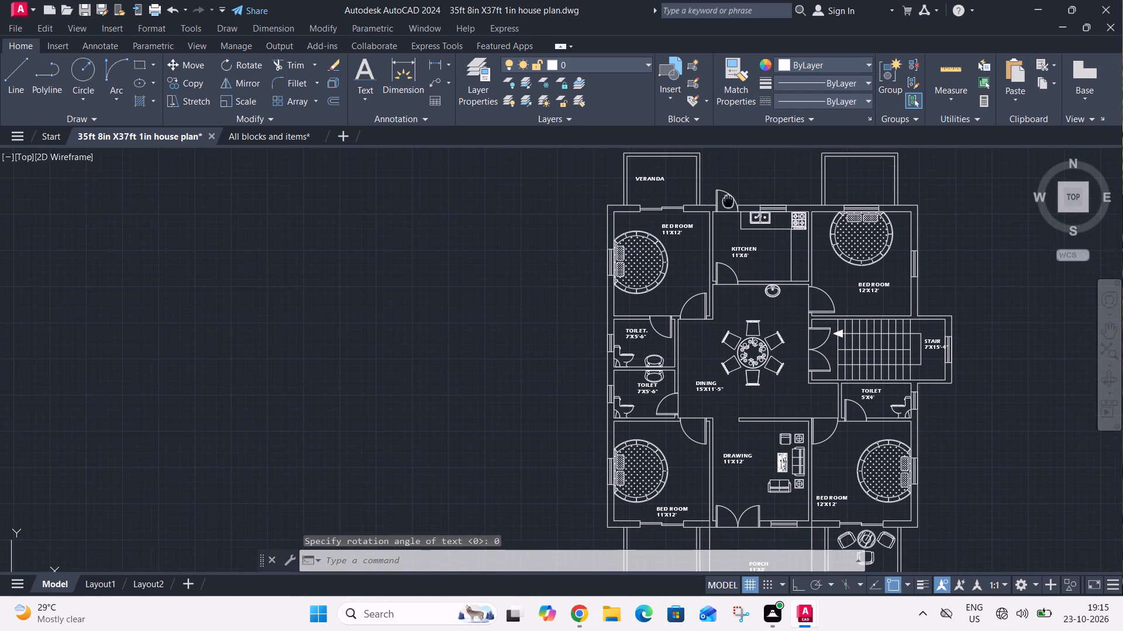
{"action": "middle_click_drag", "start_coordinate": [728, 217], "coordinate": [728, 249]}
{"action": "scroll", "coordinate": [642, 223], "scroll_direction": "up", "scroll_amount": 2}
{"action": "left_click", "coordinate": [611, 226]}
{"action": "left_click", "coordinate": [732, 279]}
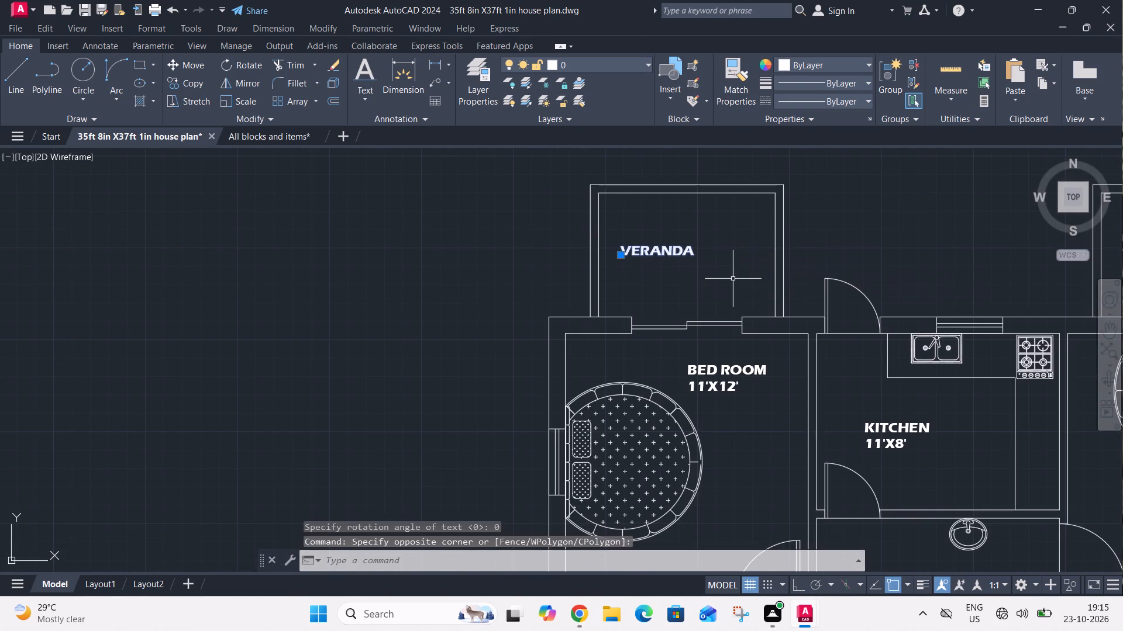
{"action": "key", "text": "c"}
{"action": "key", "text": "o"}
{"action": "key", "text": "space"}
{"action": "left_click", "coordinate": [665, 258]}
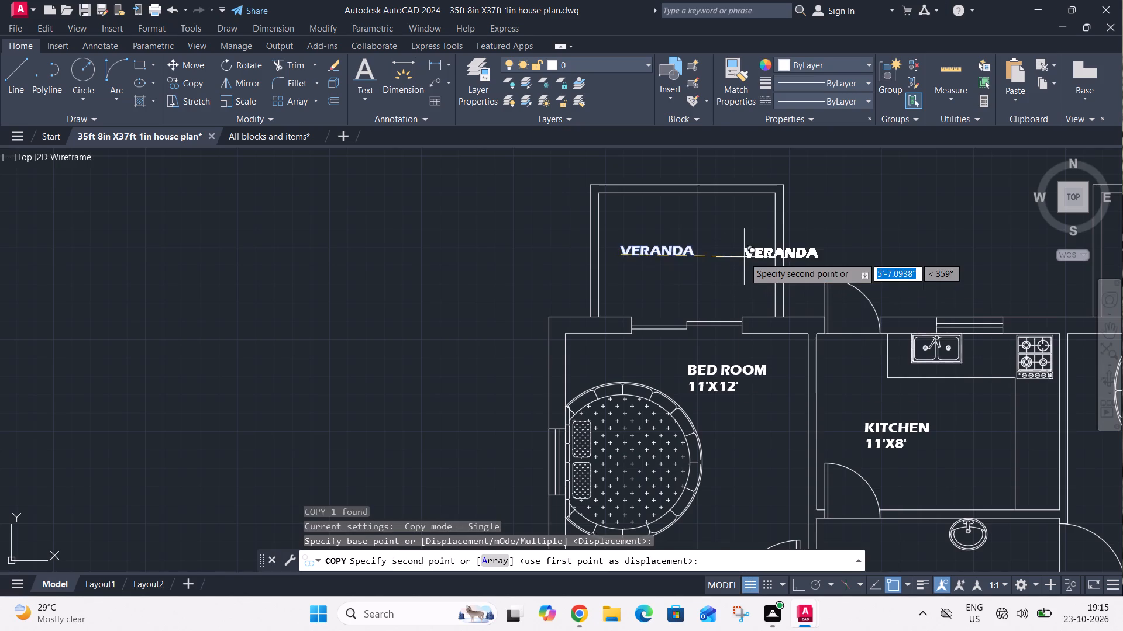
{"action": "scroll", "coordinate": [744, 260], "scroll_direction": "down", "scroll_amount": 2}
{"action": "left_click", "coordinate": [910, 257]}
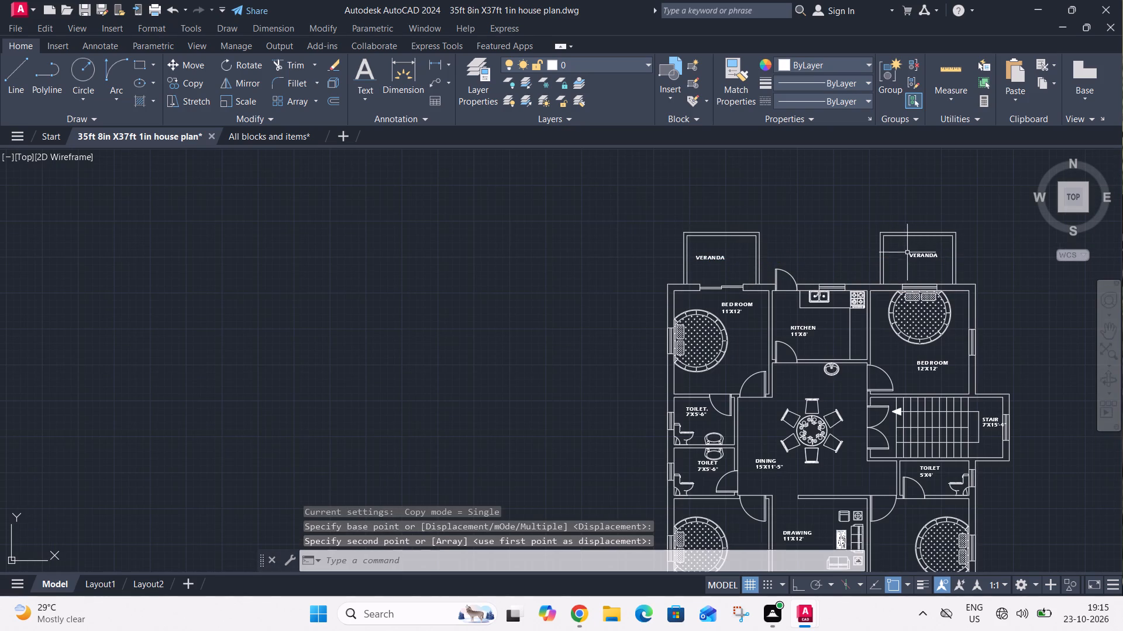
Copy the VERANDA label from the northeast veranda into the southwest and southeast verandas using multiple copy mode.
{"action": "left_click", "coordinate": [904, 246]}
{"action": "left_click", "coordinate": [949, 271]}
{"action": "key", "text": "c"}
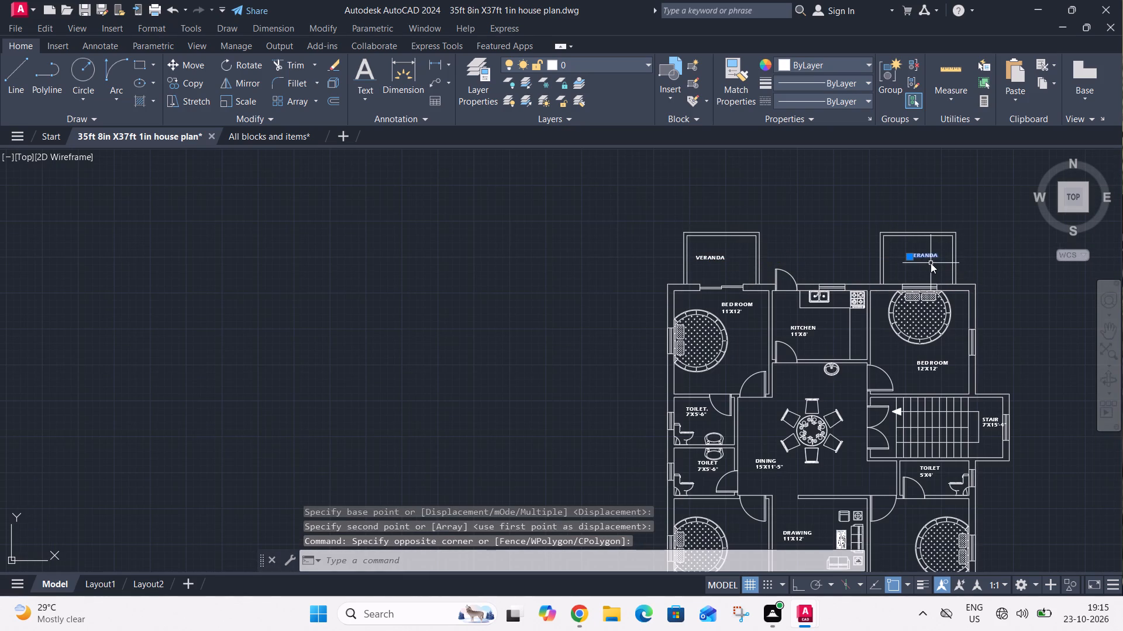
{"action": "key", "text": "o"}
{"action": "key", "text": "space"}
{"action": "key", "text": "m"}
{"action": "key", "text": "space"}
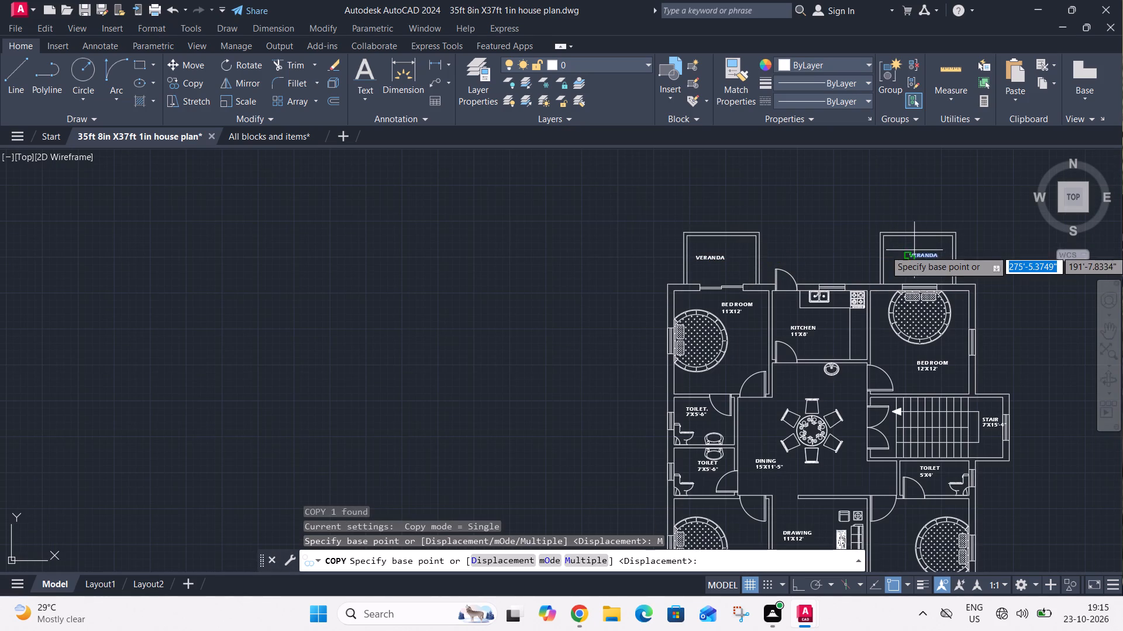
{"action": "left_click", "coordinate": [914, 254]}
{"action": "scroll", "coordinate": [908, 226], "scroll_direction": "down", "scroll_amount": 3}
{"action": "scroll", "coordinate": [862, 320], "scroll_direction": "up", "scroll_amount": 3}
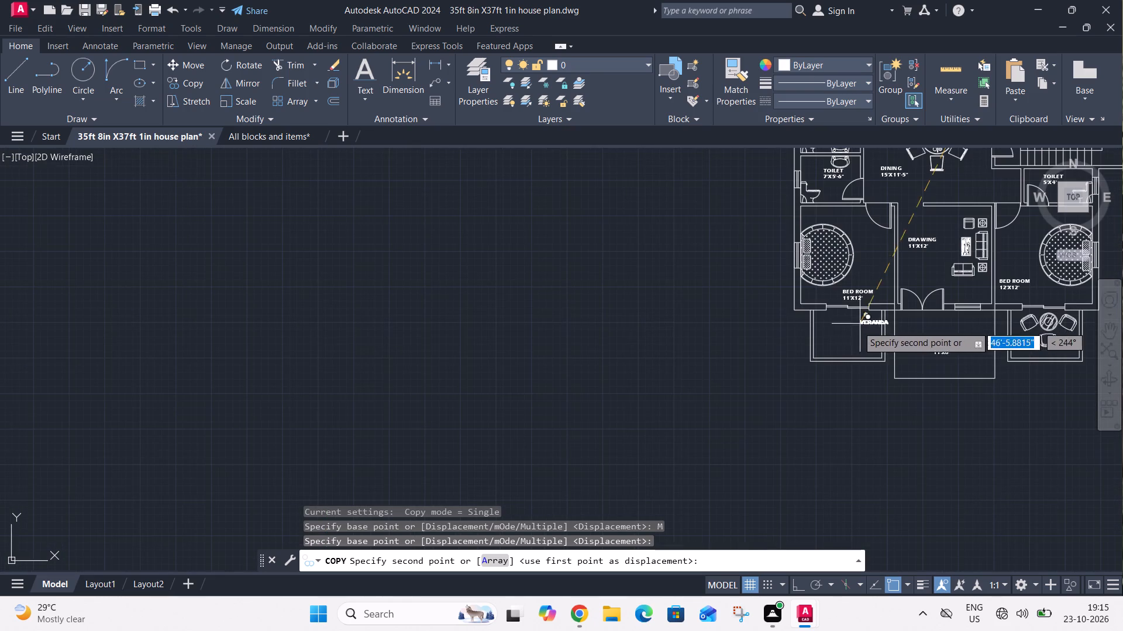
{"action": "left_click", "coordinate": [839, 337]}
{"action": "middle_click_drag", "start_coordinate": [927, 342], "coordinate": [814, 375]}
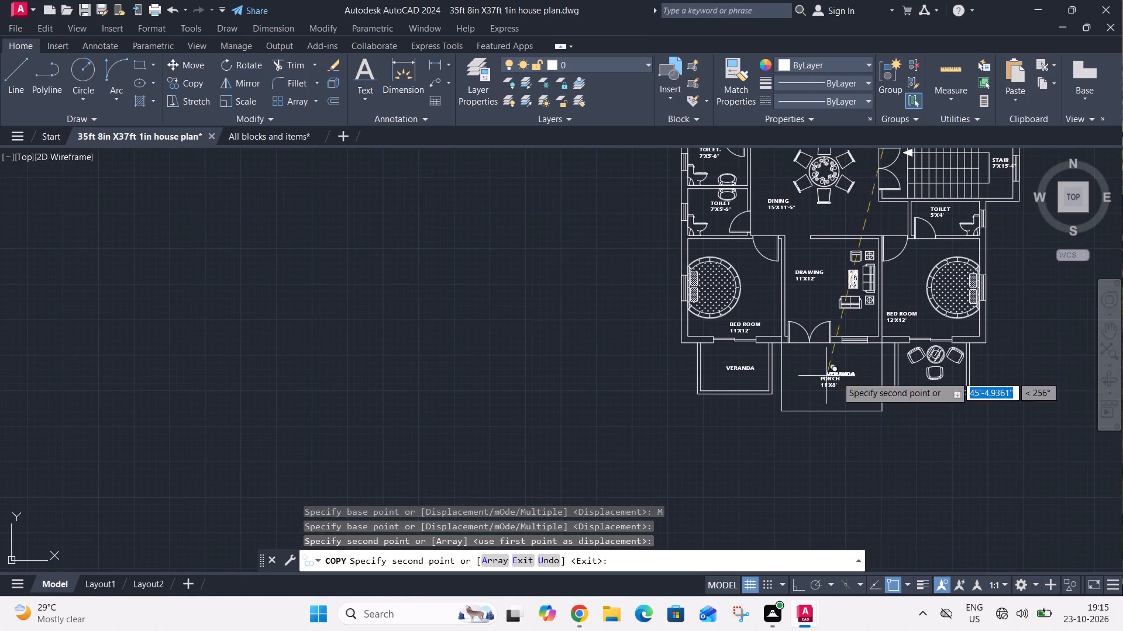
{"action": "scroll", "coordinate": [918, 389], "scroll_direction": "up", "scroll_amount": 4}
{"action": "left_click", "coordinate": [883, 375]}
{"action": "scroll", "coordinate": [880, 383], "scroll_direction": "down", "scroll_amount": 1}
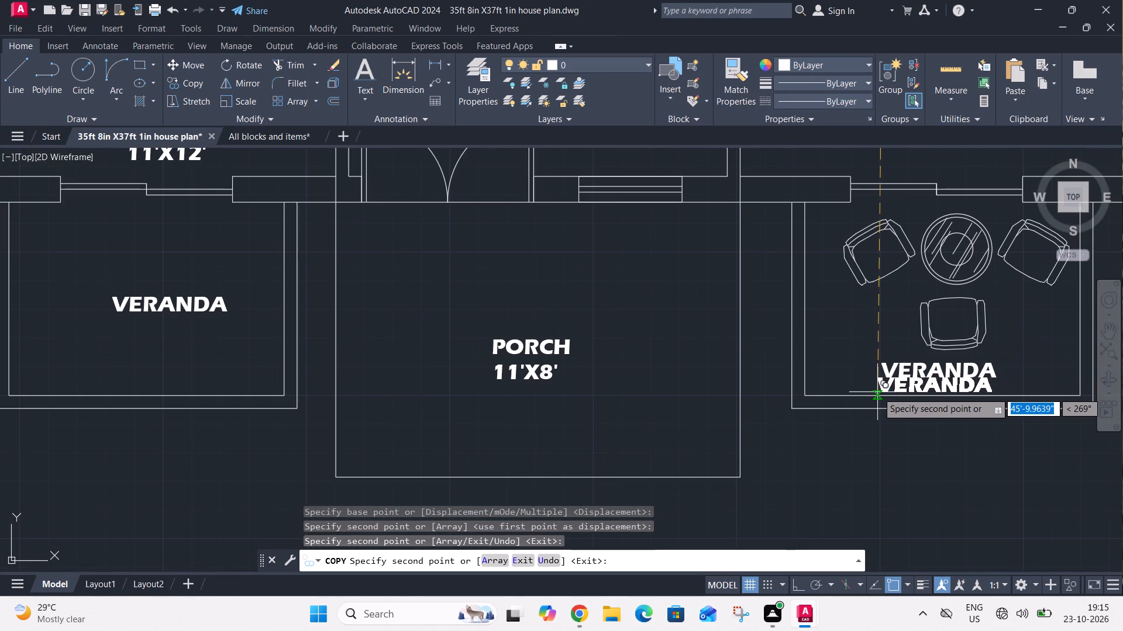
{"action": "key", "text": "Escape"}
{"action": "scroll", "coordinate": [807, 386], "scroll_direction": "down", "scroll_amount": 3}
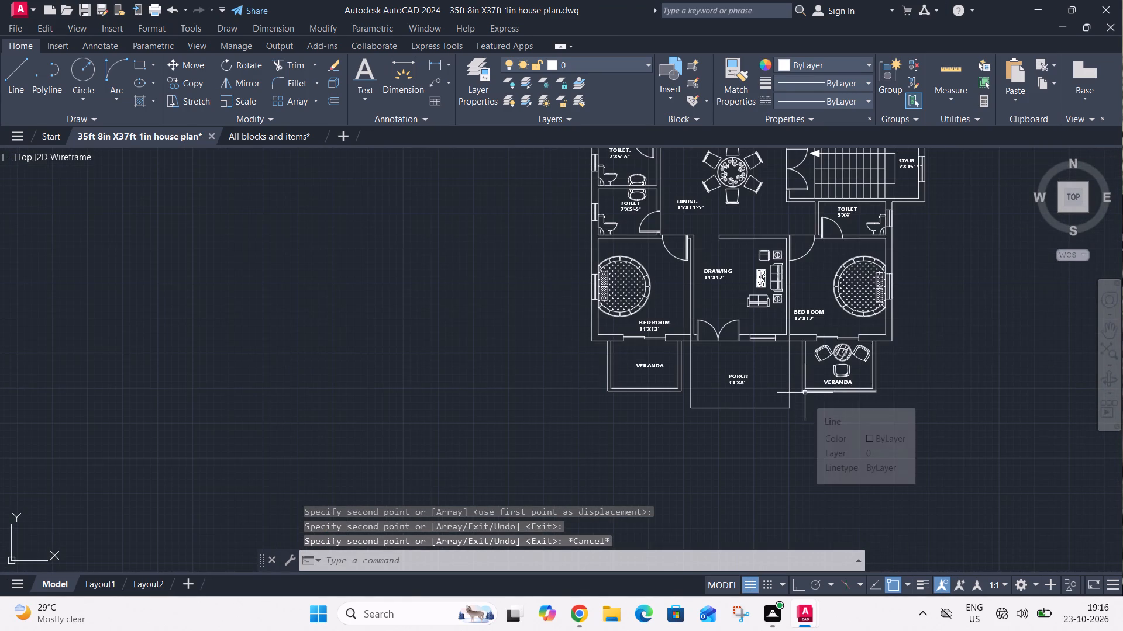
{"action": "scroll", "coordinate": [805, 393], "scroll_direction": "down", "scroll_amount": 1}
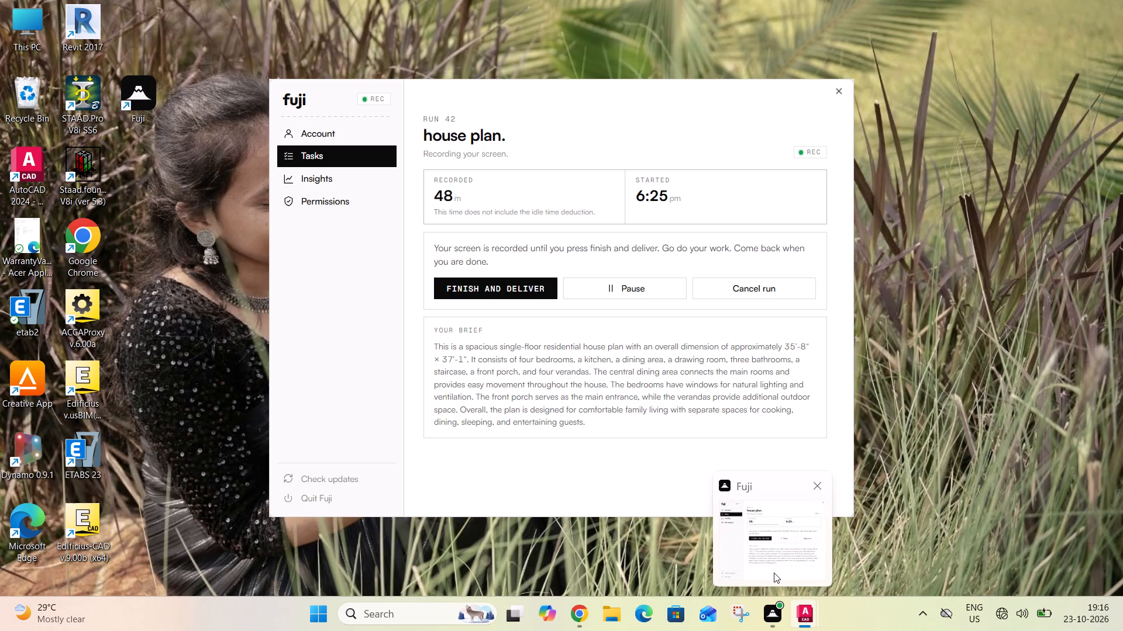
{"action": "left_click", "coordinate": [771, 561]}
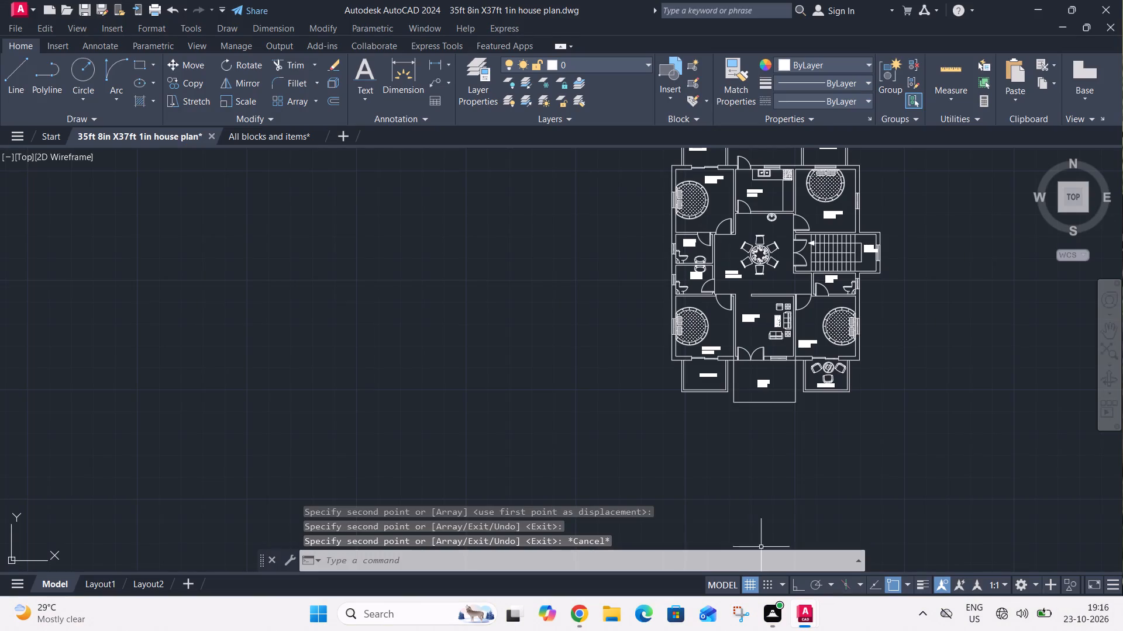
Hatch the north wall segments along the northwest bedroom and kitchen with the SOLID pattern in colour 209,156,199.
{"action": "left_click", "coordinate": [138, 106]}
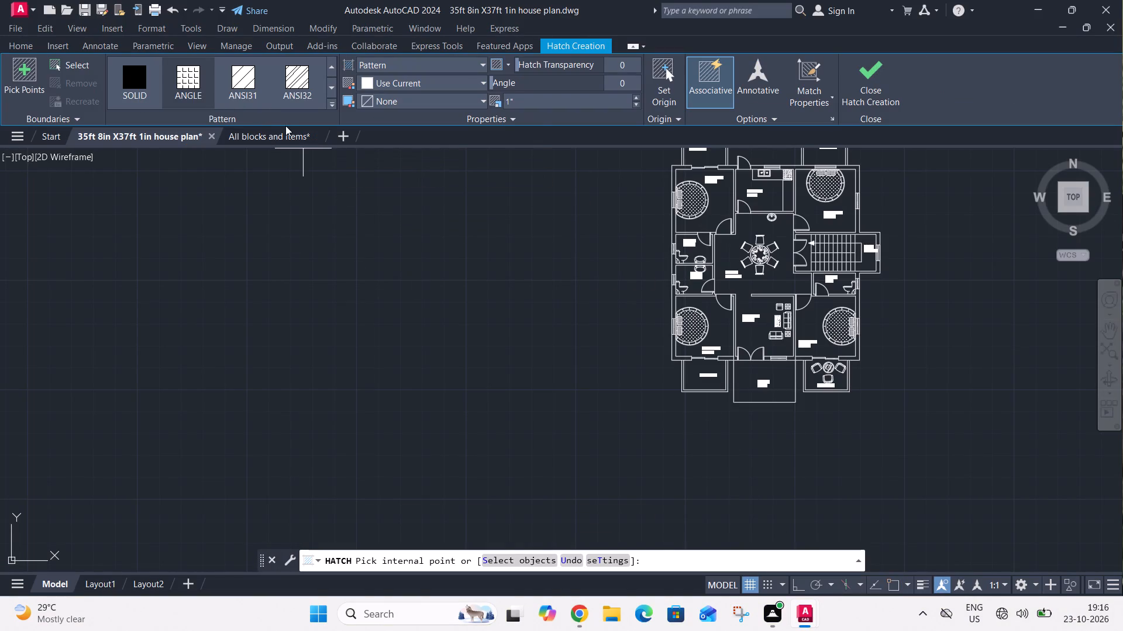
{"action": "middle_click_drag", "start_coordinate": [287, 126], "coordinate": [191, 267]}
{"action": "middle_click_drag", "start_coordinate": [336, 274], "coordinate": [104, 472]}
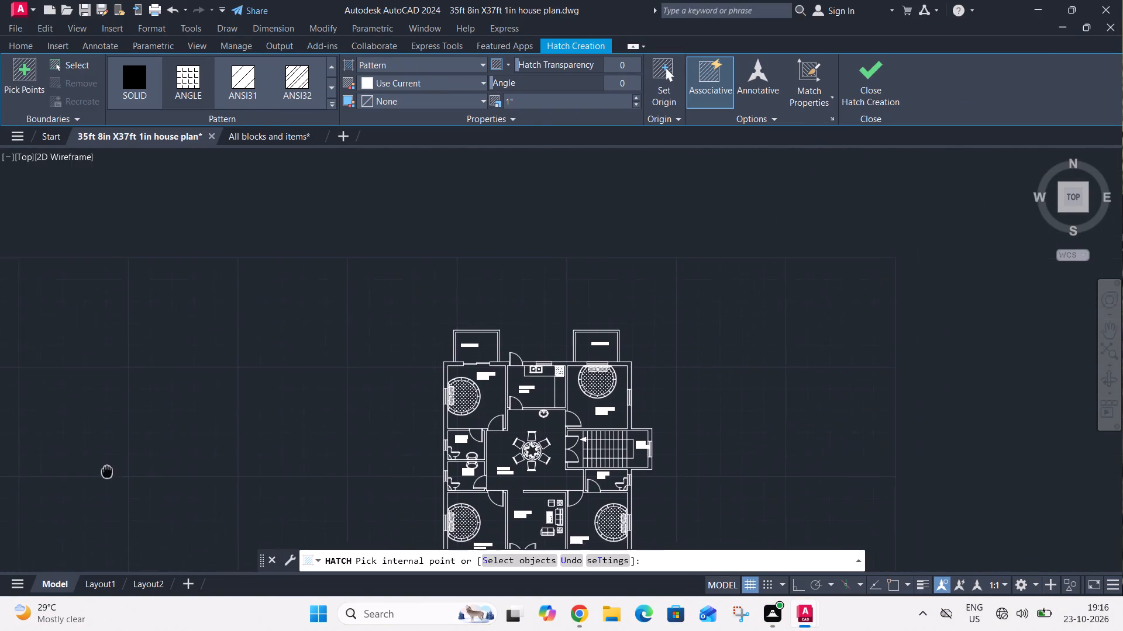
{"action": "middle_click_drag", "start_coordinate": [104, 472], "coordinate": [88, 483]}
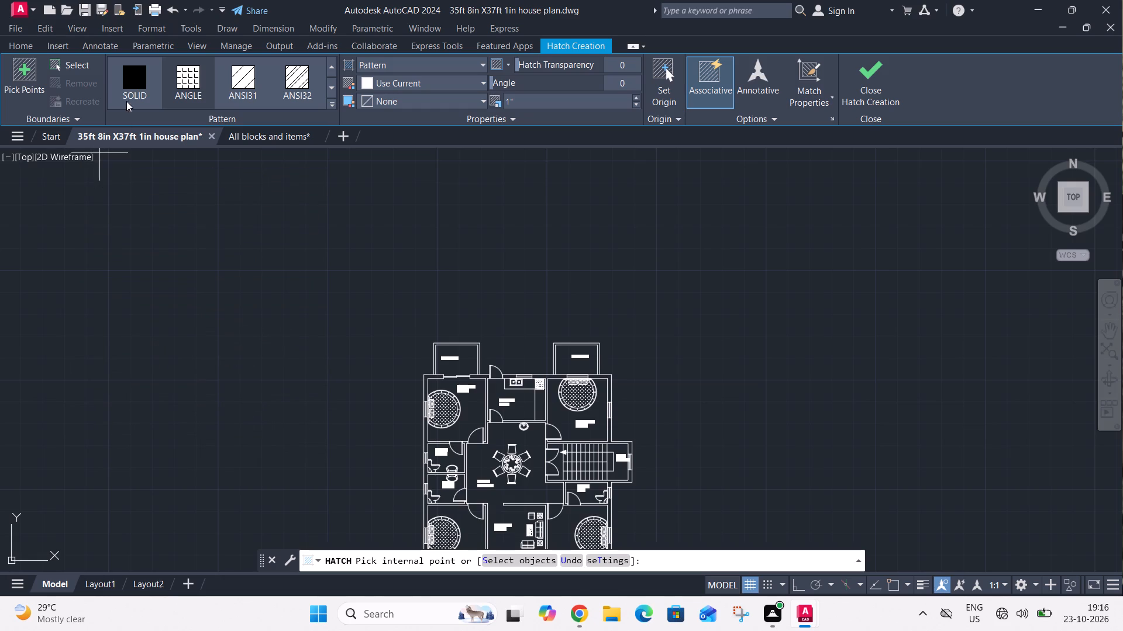
{"action": "left_click", "coordinate": [139, 79]}
{"action": "left_click", "coordinate": [433, 81]}
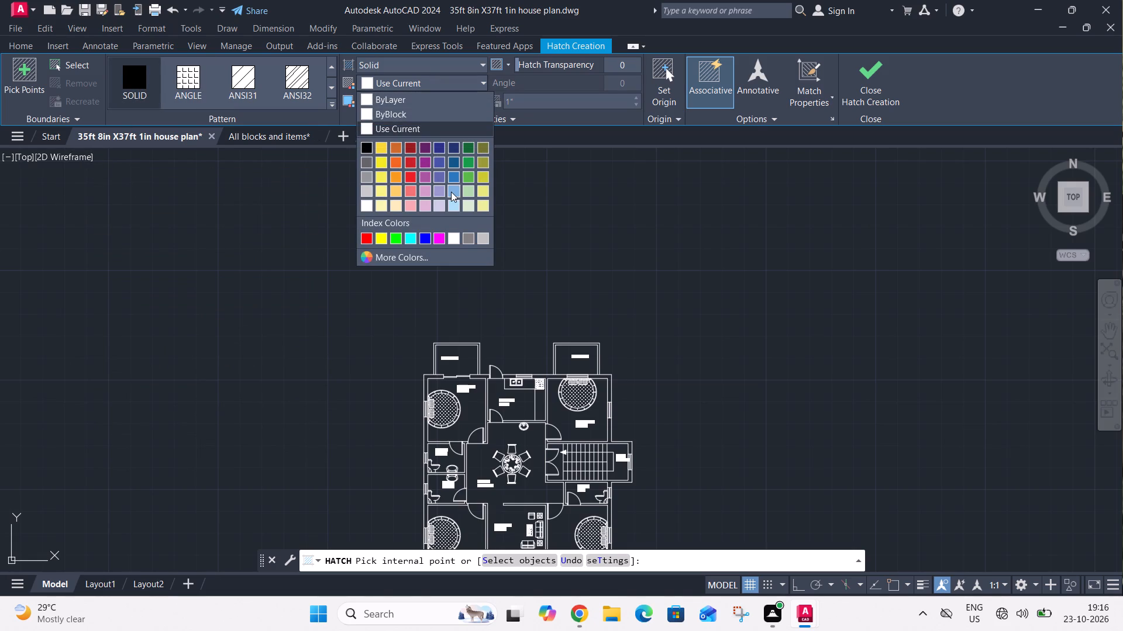
{"action": "left_click", "coordinate": [422, 190]}
{"action": "scroll", "coordinate": [436, 387], "scroll_direction": "up", "scroll_amount": 2}
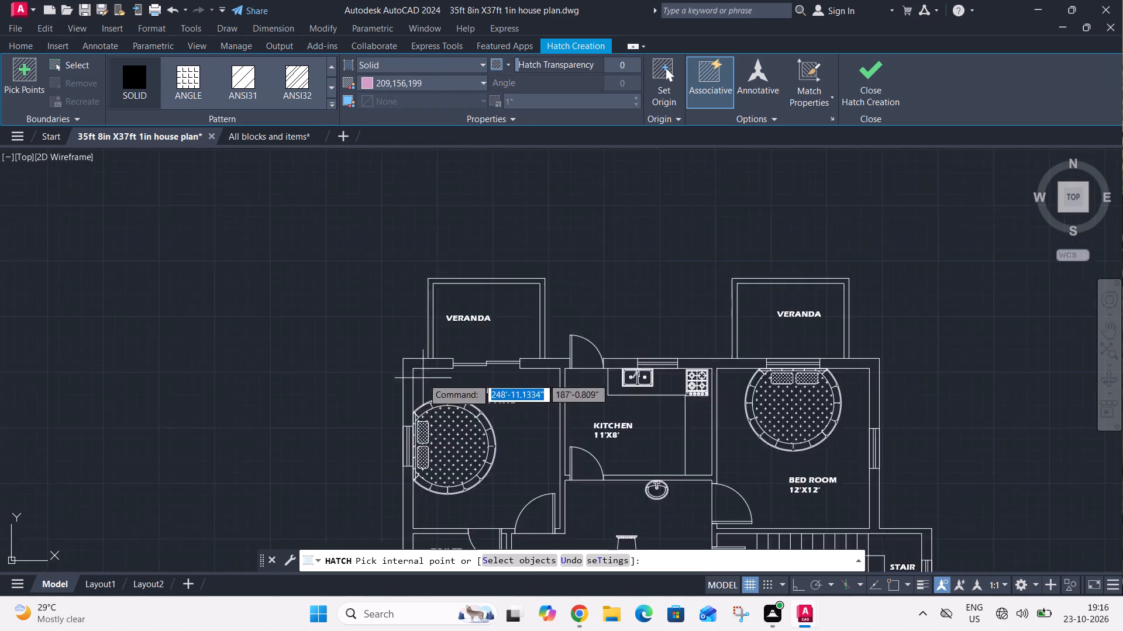
{"action": "scroll", "coordinate": [422, 377], "scroll_direction": "up", "scroll_amount": 1}
{"action": "left_click", "coordinate": [416, 359]}
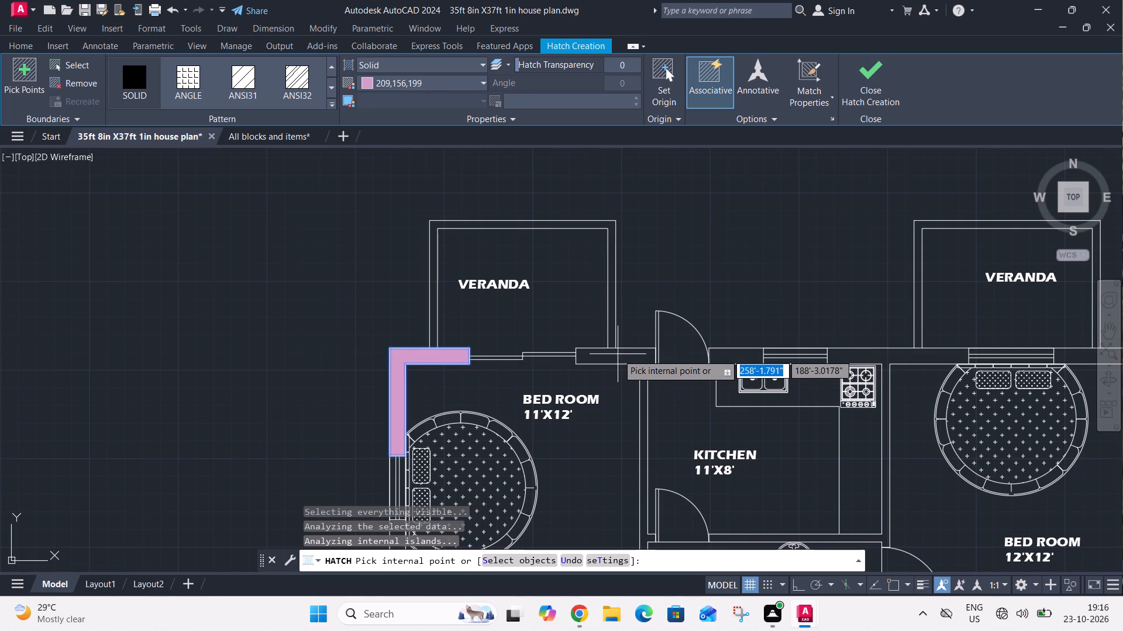
{"action": "left_click", "coordinate": [618, 354]}
{"action": "left_click", "coordinate": [724, 359]}
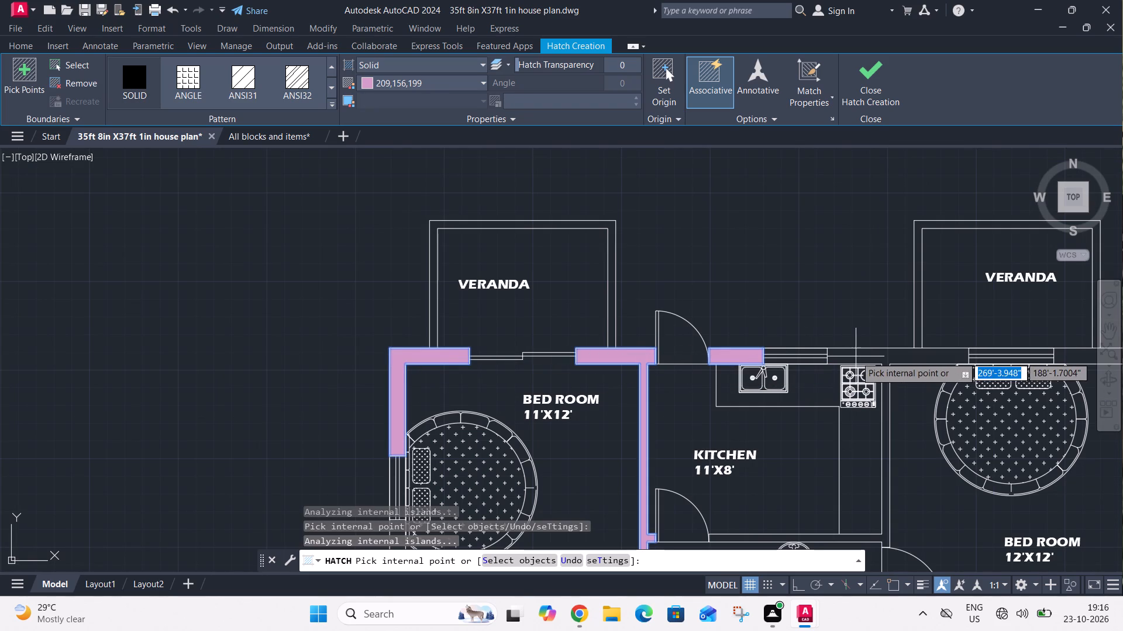
{"action": "left_click", "coordinate": [856, 356]}
Add the northeast bedroom's outer corner wall and the walls of both north verandas to the solid hatch.
{"action": "scroll", "coordinate": [857, 356], "scroll_direction": "down", "scroll_amount": 3}
{"action": "middle_click_drag", "start_coordinate": [911, 377], "coordinate": [602, 403]}
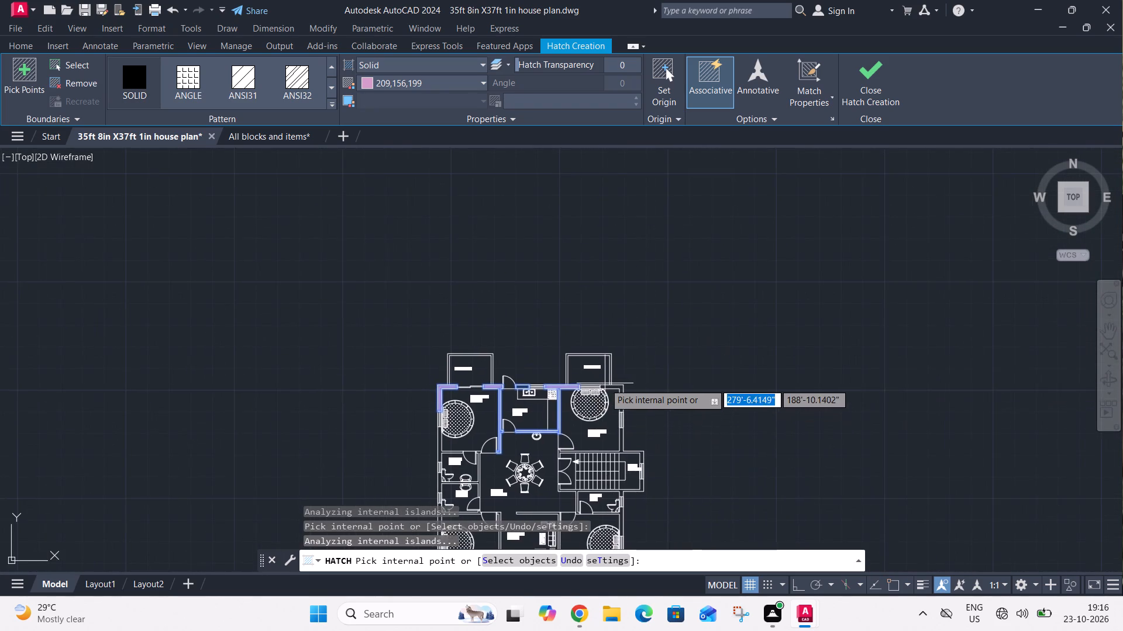
{"action": "scroll", "coordinate": [605, 383], "scroll_direction": "up", "scroll_amount": 4}
{"action": "left_click", "coordinate": [613, 407]}
{"action": "left_click", "coordinate": [622, 373]}
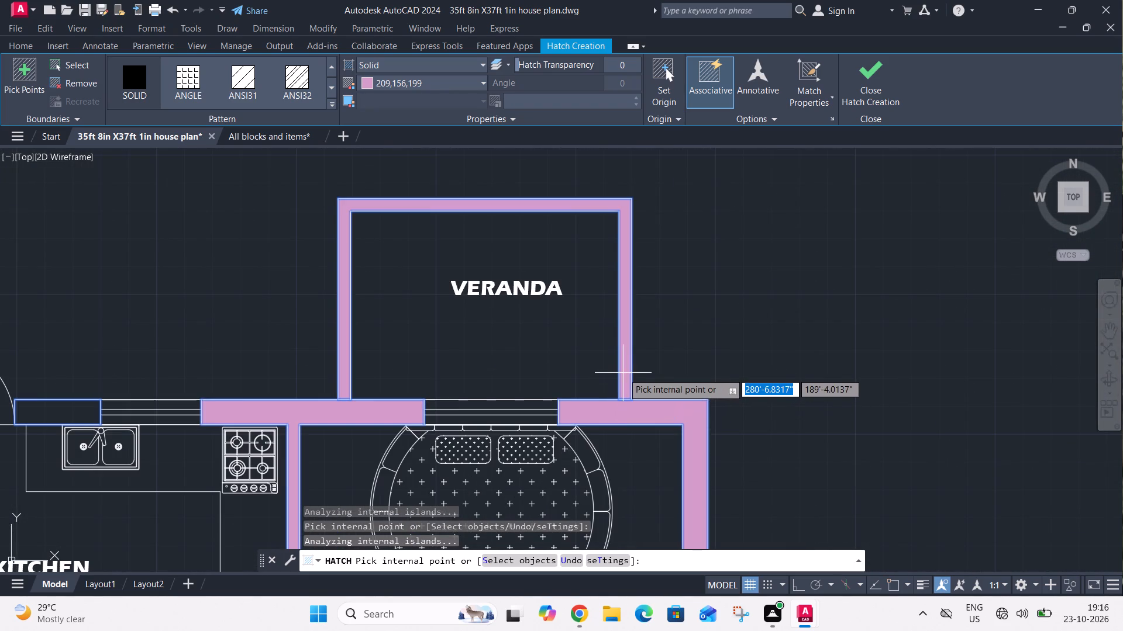
{"action": "scroll", "coordinate": [643, 323], "scroll_direction": "down", "scroll_amount": 5}
{"action": "scroll", "coordinate": [560, 301], "scroll_direction": "up", "scroll_amount": 4}
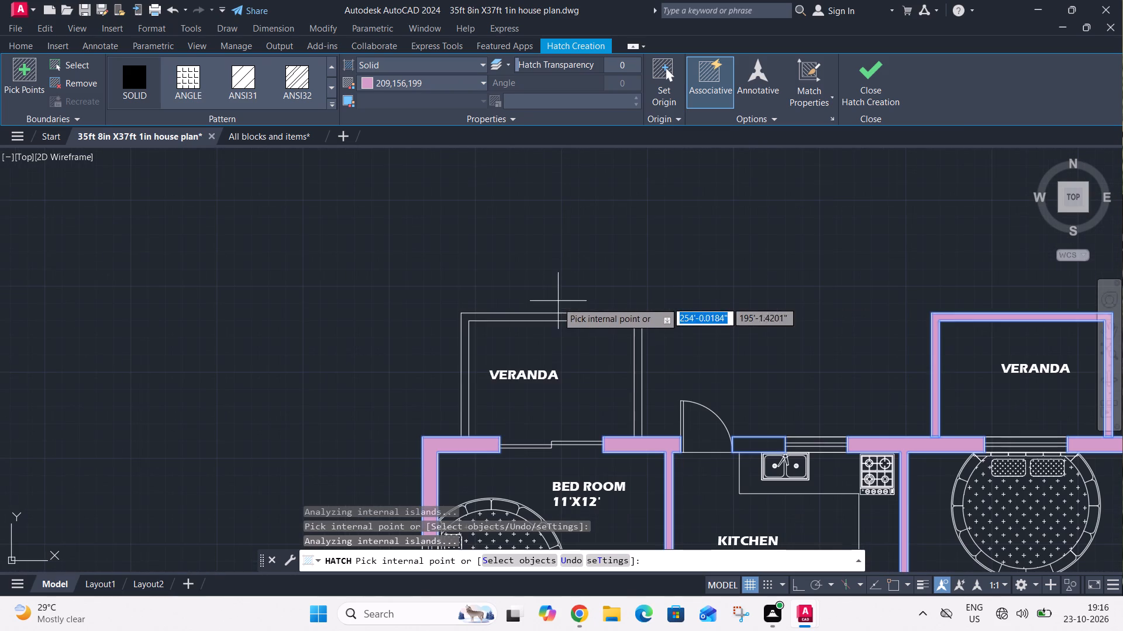
{"action": "left_click", "coordinate": [557, 315]}
Extend the hatch to the walls around the stair and the east wall beside the small toilet and southeast bedroom.
{"action": "scroll", "coordinate": [585, 276], "scroll_direction": "down", "scroll_amount": 5}
{"action": "scroll", "coordinate": [679, 311], "scroll_direction": "up", "scroll_amount": 2}
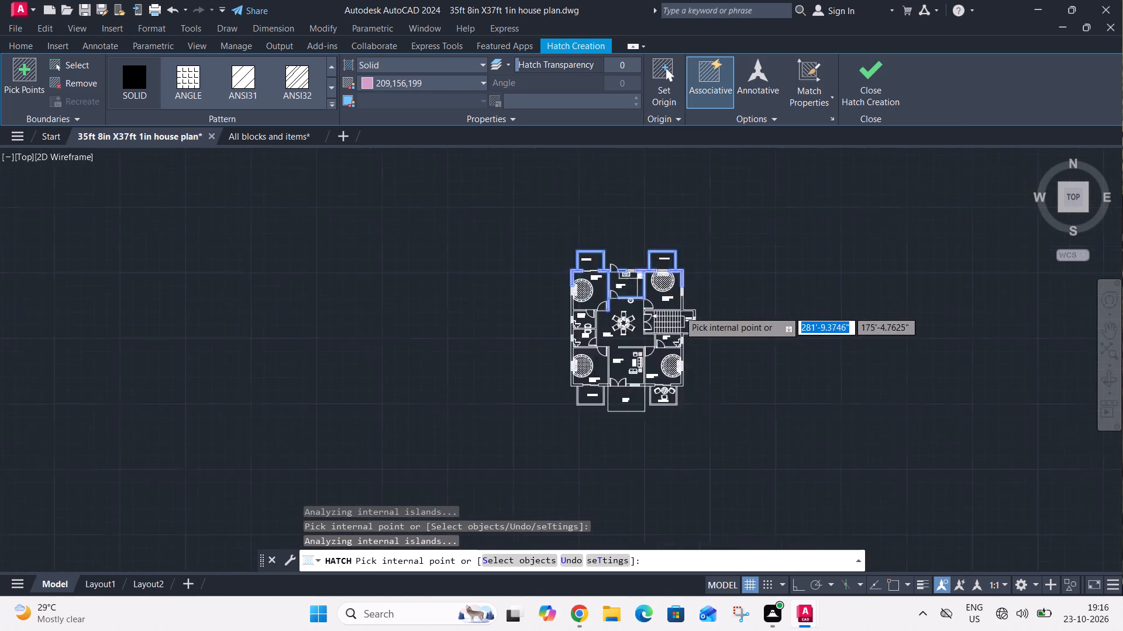
{"action": "scroll", "coordinate": [679, 311], "scroll_direction": "up", "scroll_amount": 2}
{"action": "left_click", "coordinate": [683, 296]}
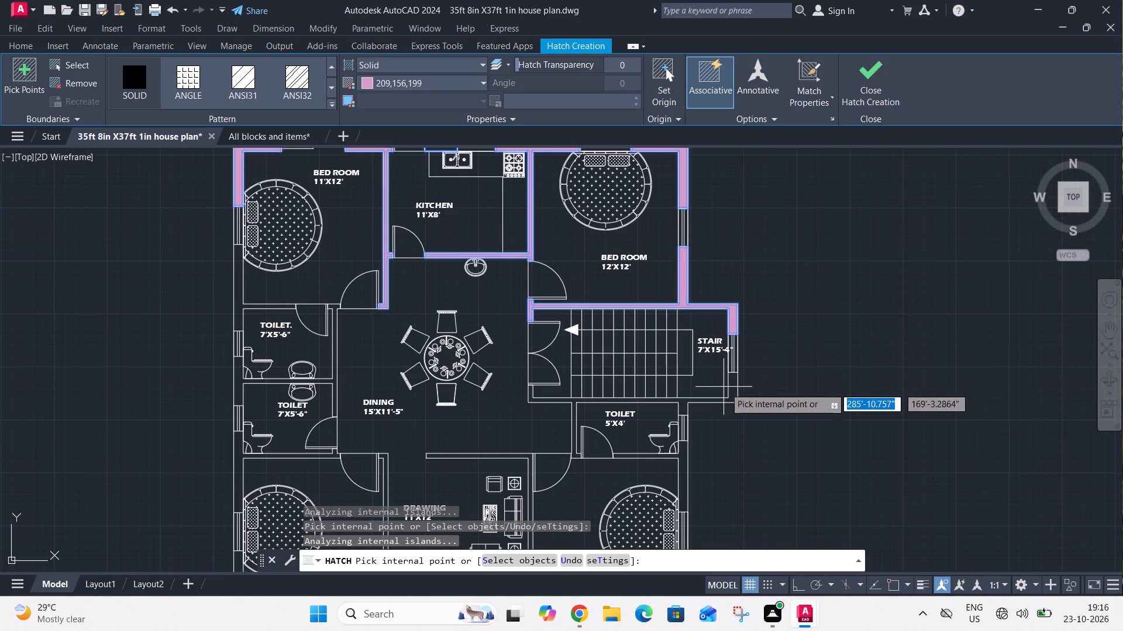
{"action": "left_click", "coordinate": [736, 387]}
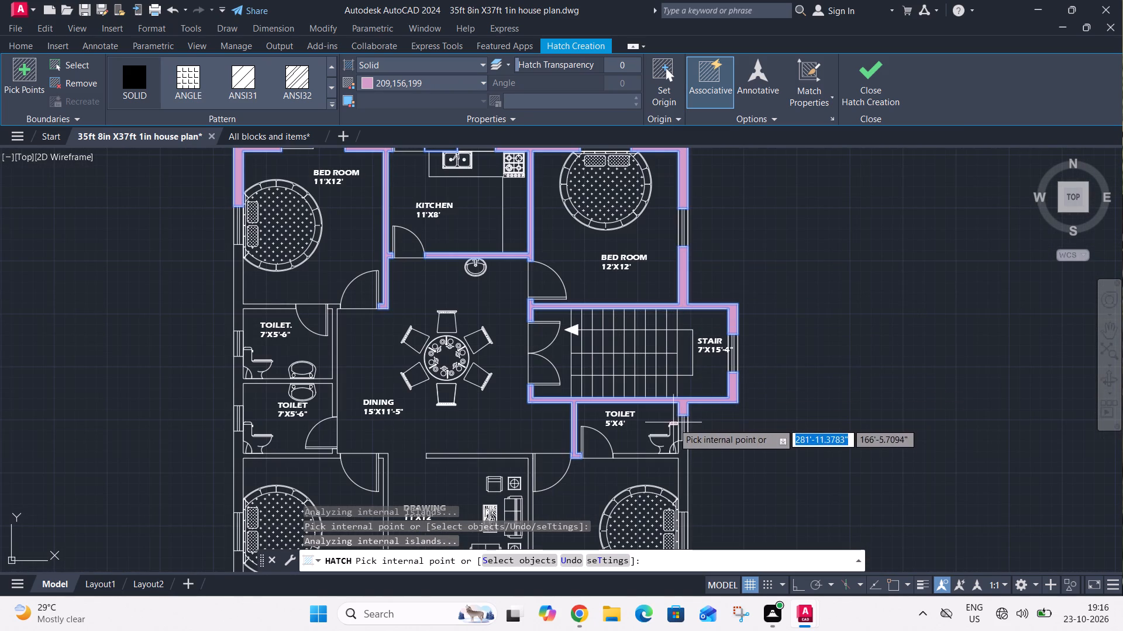
{"action": "left_click", "coordinate": [679, 464]}
Fill the walls around the drawing room, the southwest bedroom's north wall, the two west toilets' walls and the northwest bedroom's lower wall.
{"action": "scroll", "coordinate": [621, 429], "scroll_direction": "down", "scroll_amount": 2}
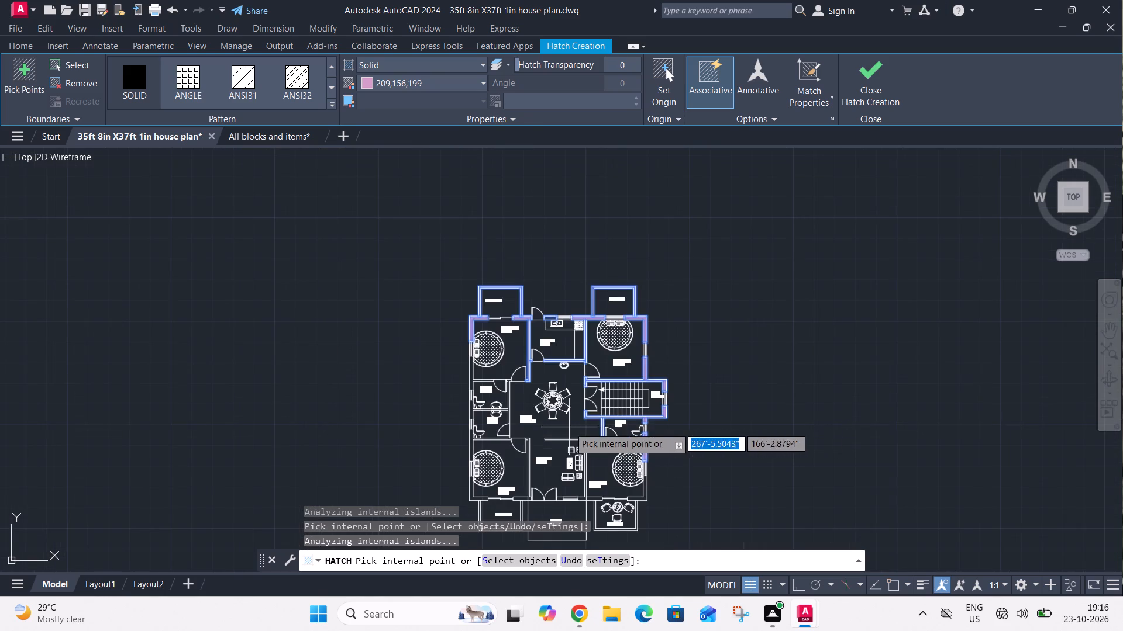
{"action": "scroll", "coordinate": [569, 442], "scroll_direction": "up", "scroll_amount": 3}
{"action": "left_click", "coordinate": [569, 431]}
{"action": "scroll", "coordinate": [601, 384], "scroll_direction": "down", "scroll_amount": 2}
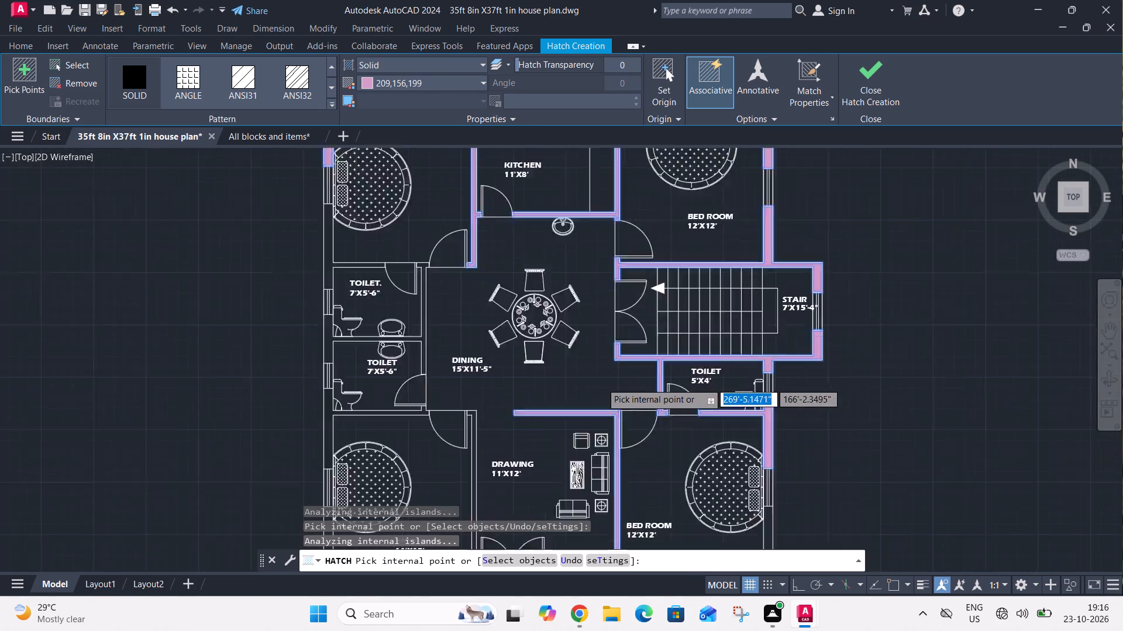
{"action": "scroll", "coordinate": [601, 383], "scroll_direction": "down", "scroll_amount": 1}
{"action": "scroll", "coordinate": [549, 390], "scroll_direction": "up", "scroll_amount": 7}
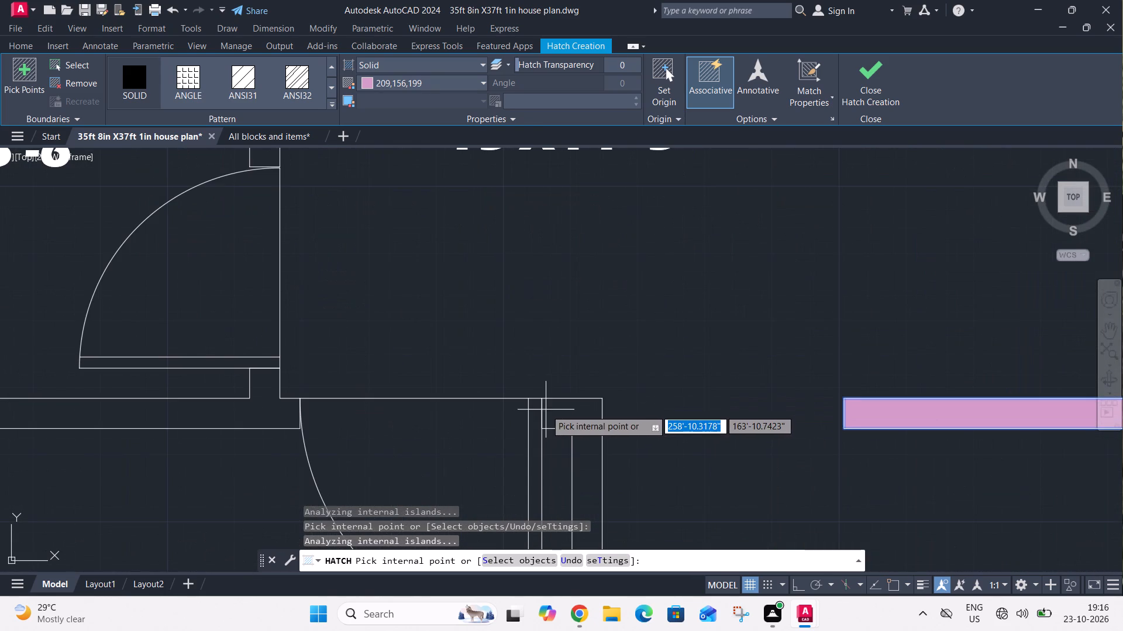
{"action": "left_click", "coordinate": [549, 409]}
{"action": "left_click", "coordinate": [256, 412]}
{"action": "scroll", "coordinate": [292, 417], "scroll_direction": "down", "scroll_amount": 3}
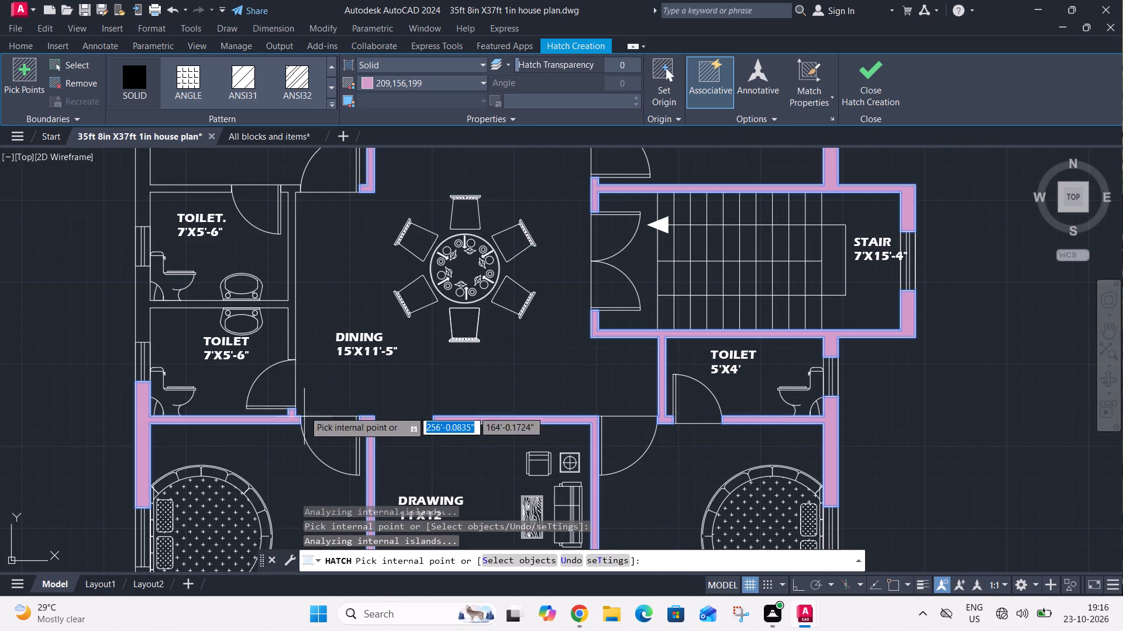
{"action": "left_click", "coordinate": [292, 310]}
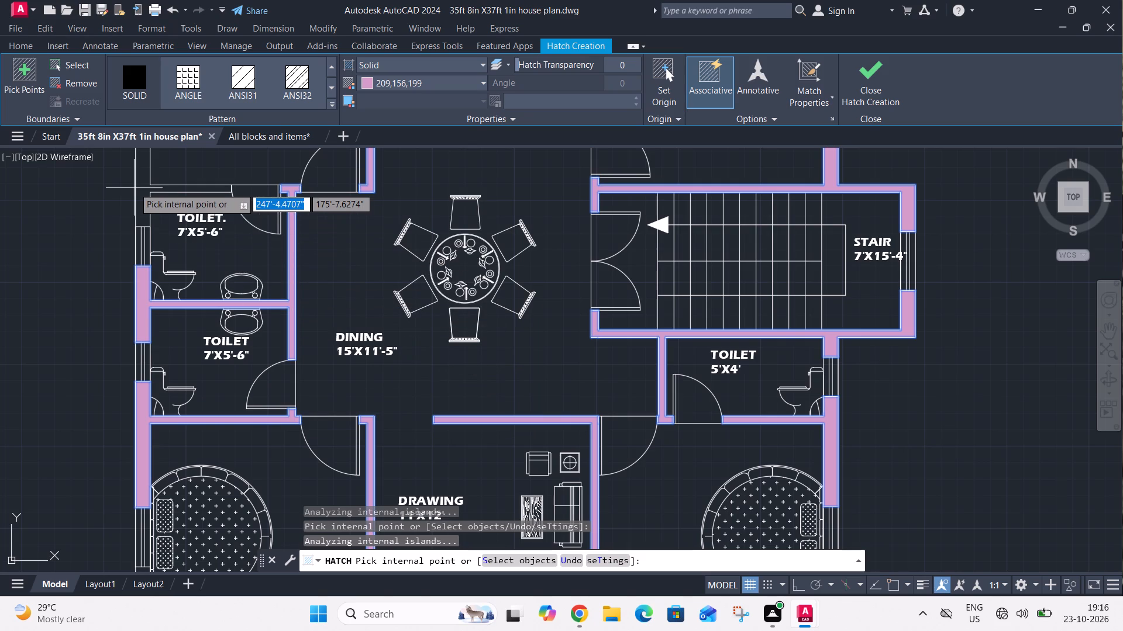
{"action": "left_click", "coordinate": [139, 189]}
Hatch the south corner walls, the wall beside the porch and both south veranda walls, and finish the hatch.
{"action": "scroll", "coordinate": [207, 249], "scroll_direction": "down", "scroll_amount": 3}
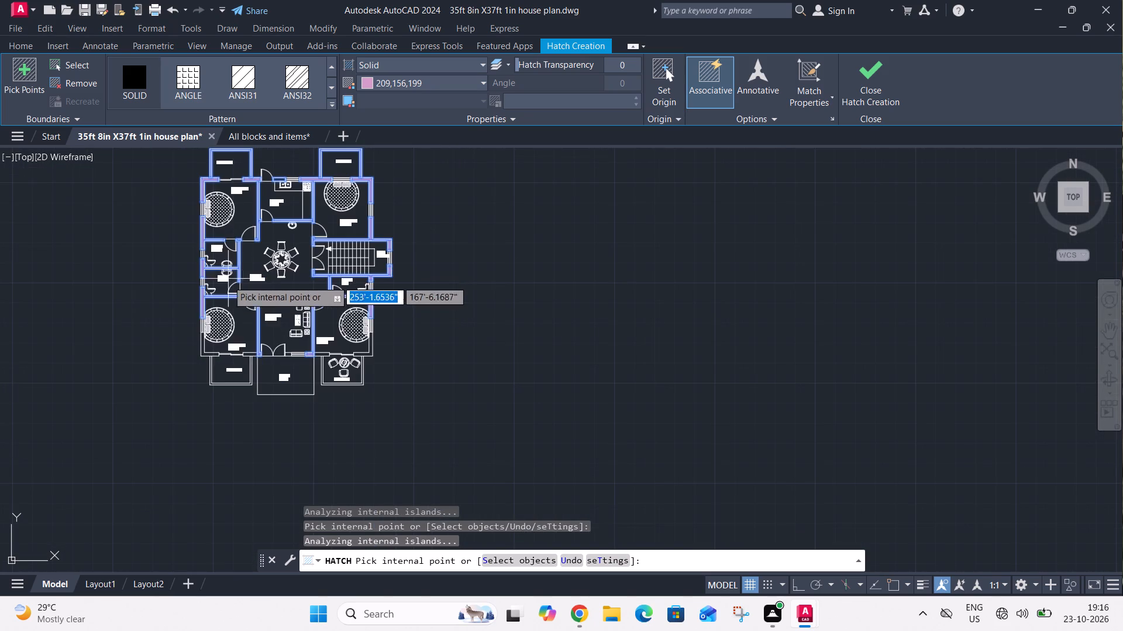
{"action": "scroll", "coordinate": [202, 349], "scroll_direction": "up", "scroll_amount": 3}
{"action": "left_click", "coordinate": [199, 352]}
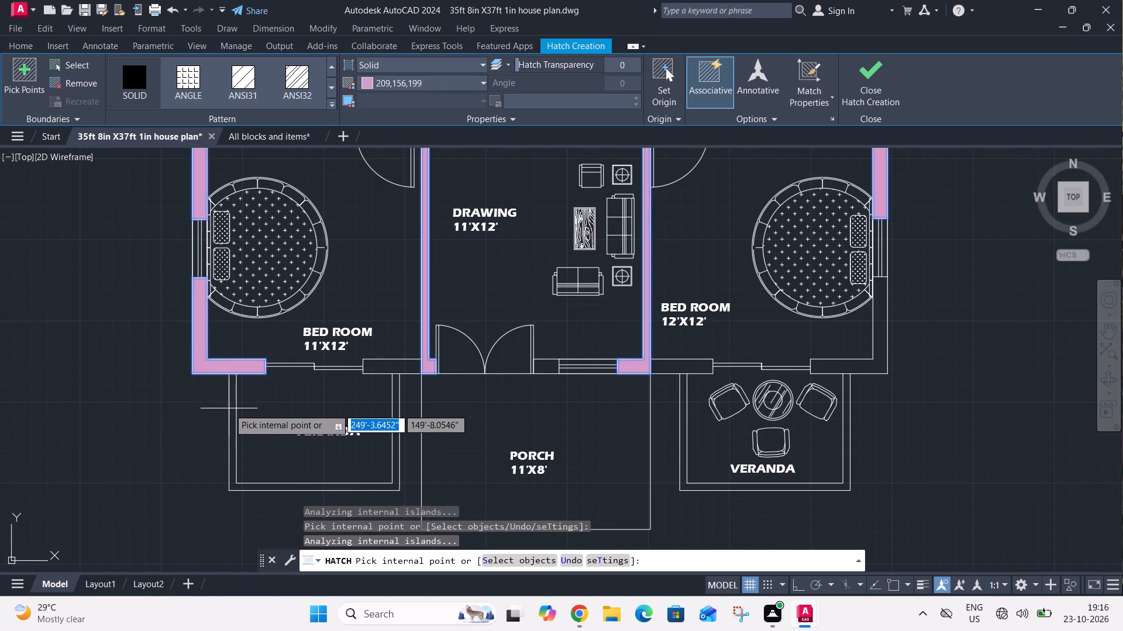
{"action": "left_click", "coordinate": [235, 418]}
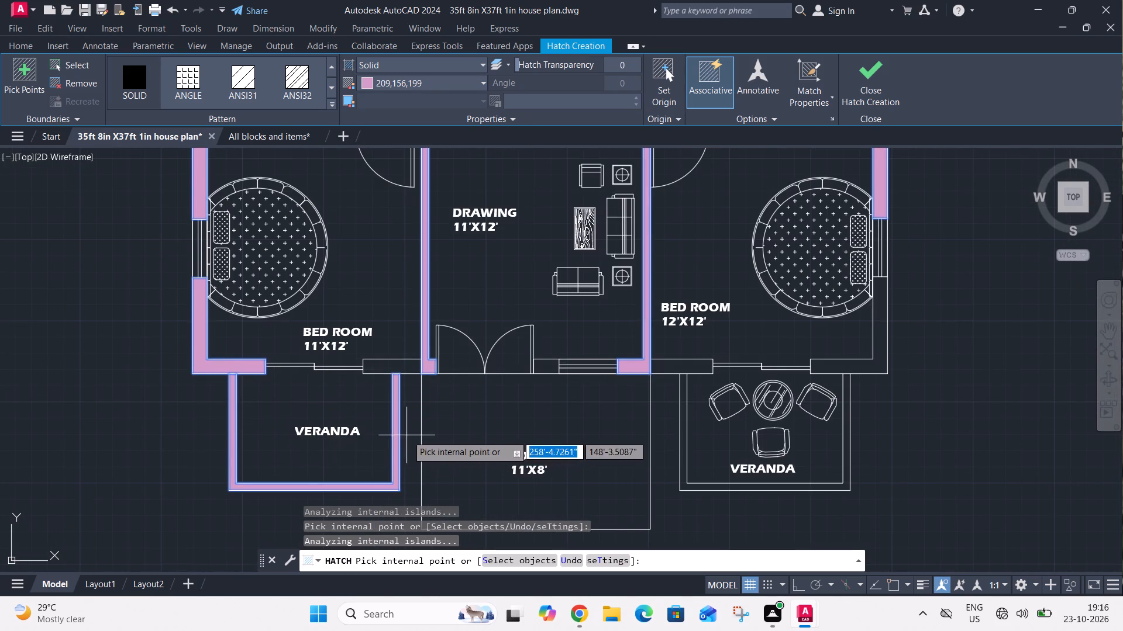
{"action": "scroll", "coordinate": [430, 455], "scroll_direction": "down", "scroll_amount": 1}
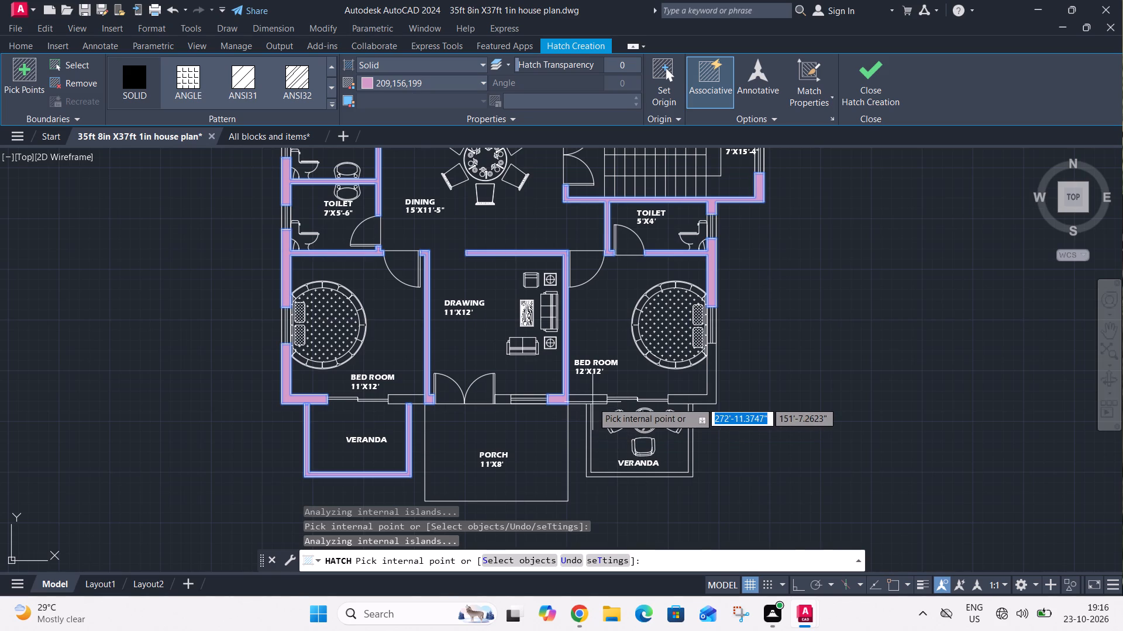
{"action": "left_click", "coordinate": [592, 398]}
{"action": "scroll", "coordinate": [585, 428], "scroll_direction": "up", "scroll_amount": 2}
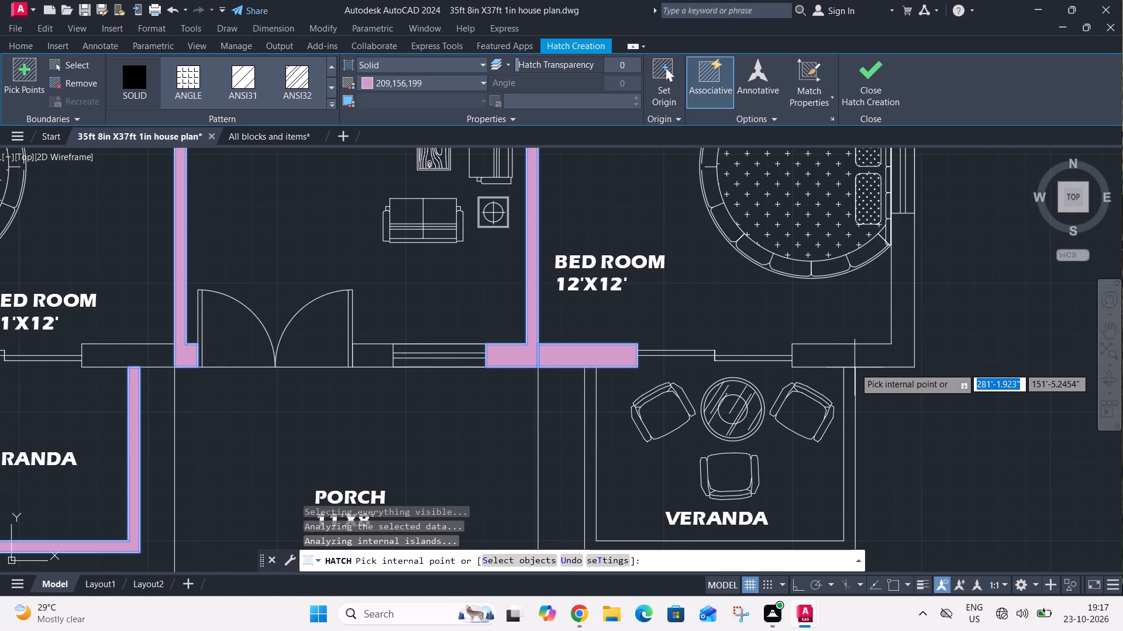
{"action": "left_click", "coordinate": [854, 364]}
{"action": "left_click", "coordinate": [849, 434]}
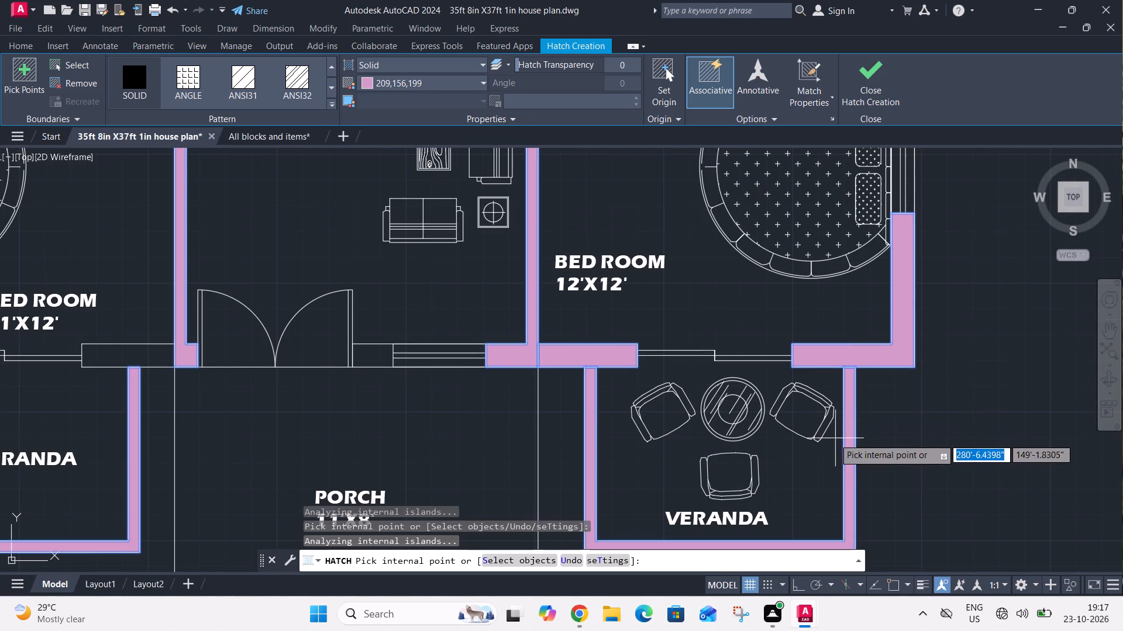
{"action": "scroll", "coordinate": [800, 450], "scroll_direction": "down", "scroll_amount": 2}
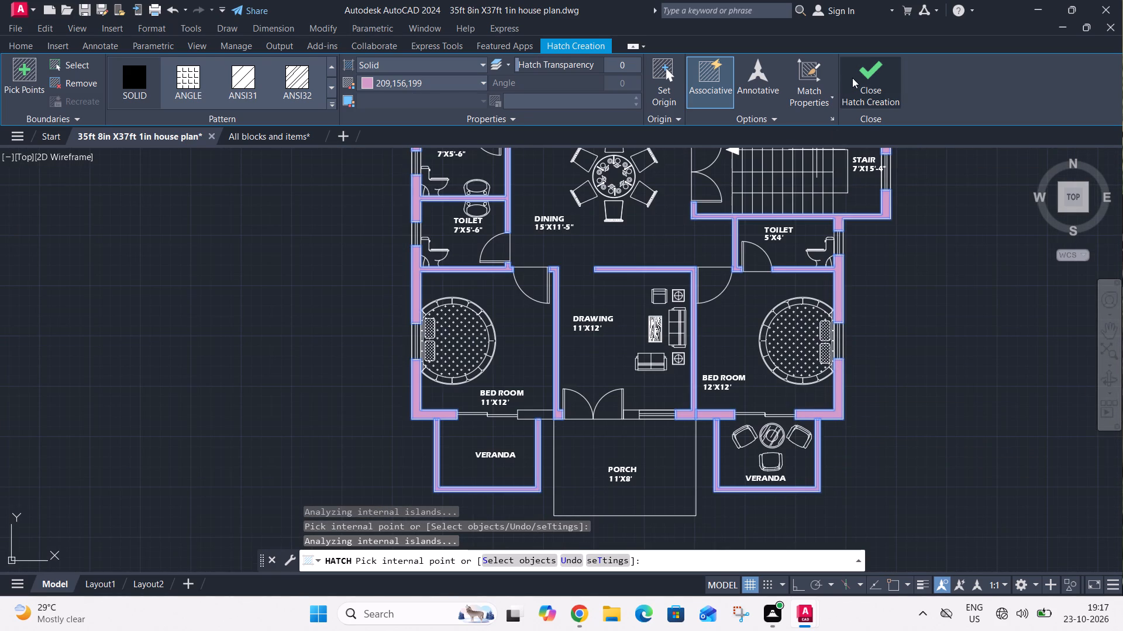
{"action": "left_click", "coordinate": [866, 75]}
Add a linear dimension for the house's overall width between the outer north corners, placed above the north verandas.
{"action": "scroll", "coordinate": [849, 247], "scroll_direction": "down", "scroll_amount": 1}
{"action": "middle_click_drag", "start_coordinate": [849, 247], "coordinate": [592, 380]}
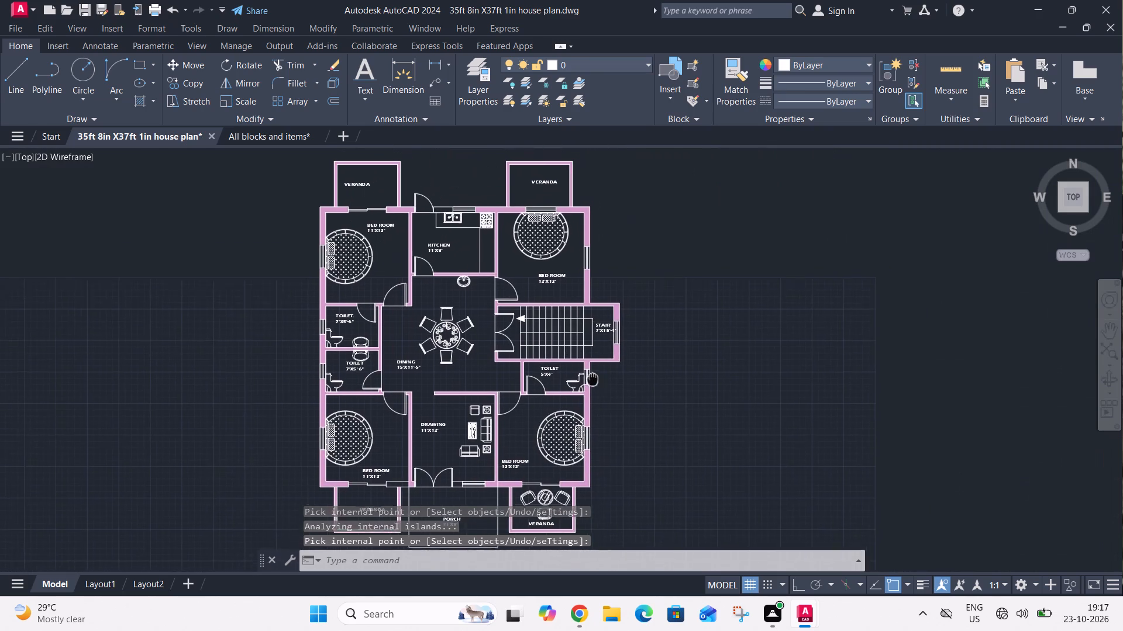
{"action": "middle_click_drag", "start_coordinate": [592, 380], "coordinate": [583, 383]}
{"action": "left_click", "coordinate": [435, 63]}
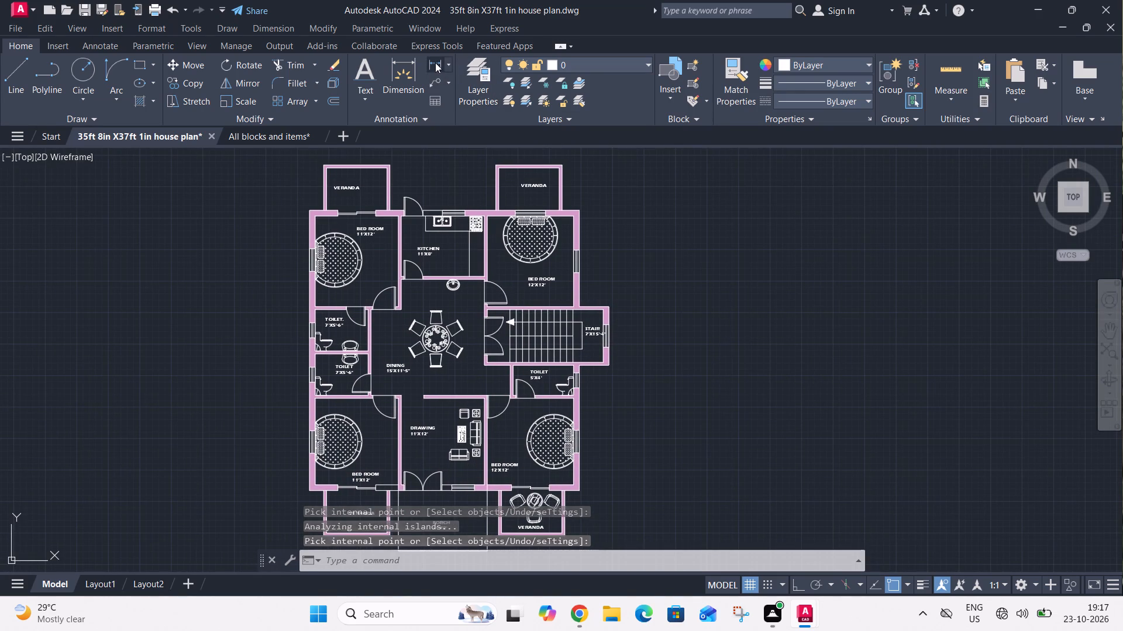
{"action": "scroll", "coordinate": [399, 261], "scroll_direction": "down", "scroll_amount": 2}
{"action": "middle_click_drag", "start_coordinate": [386, 301], "coordinate": [367, 353]}
{"action": "scroll", "coordinate": [337, 303], "scroll_direction": "up", "scroll_amount": 3}
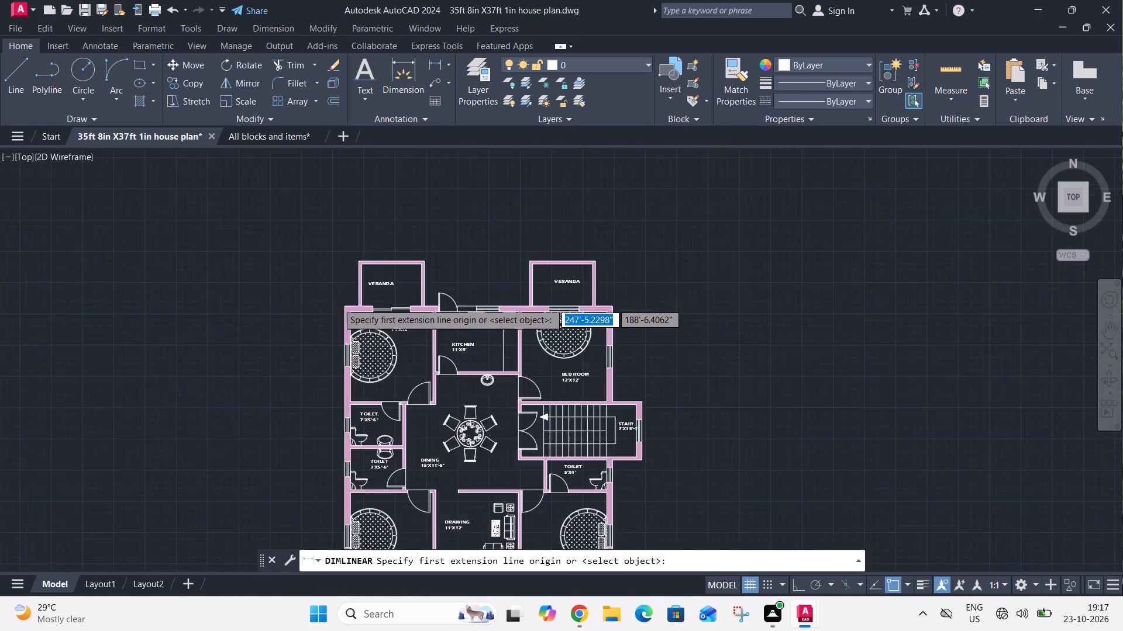
{"action": "left_click", "coordinate": [346, 306]}
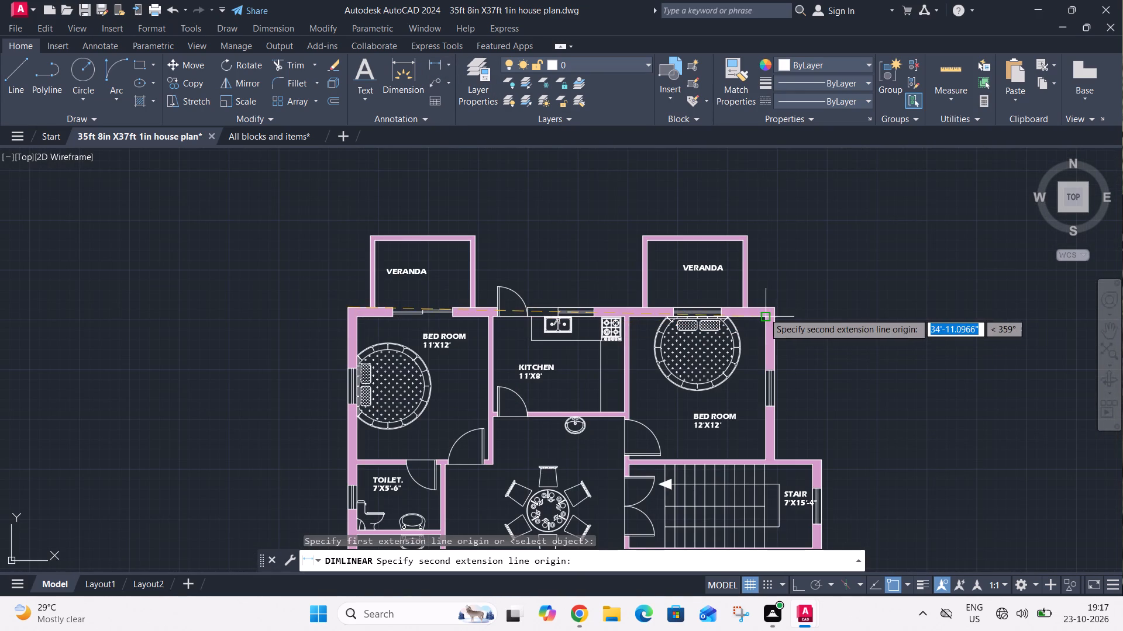
{"action": "left_click", "coordinate": [773, 306]}
{"action": "left_click", "coordinate": [762, 197]}
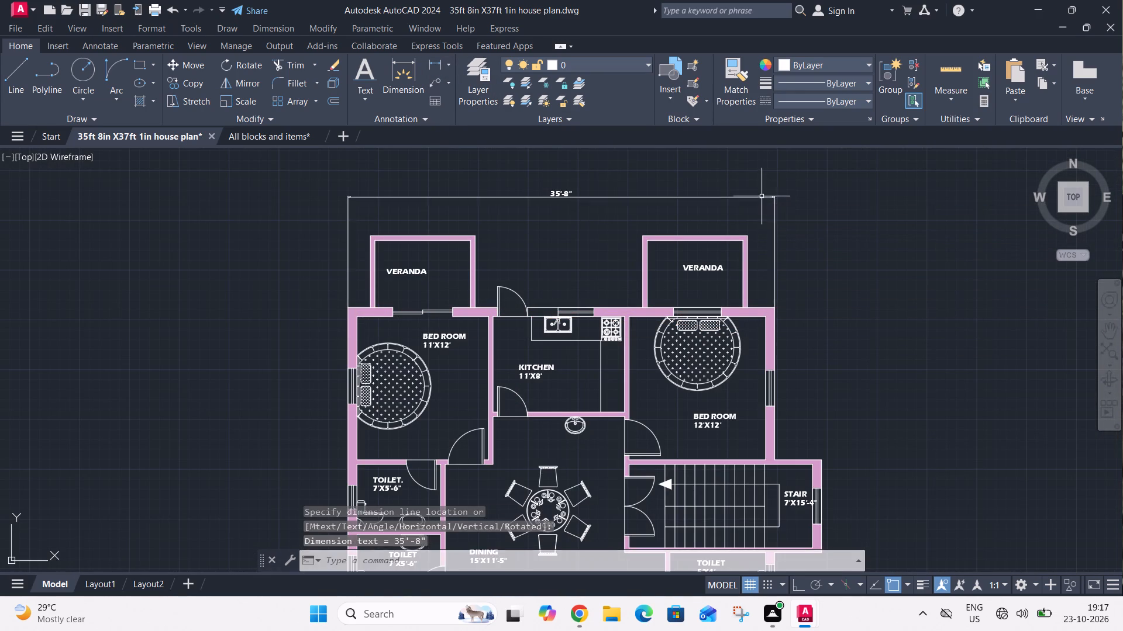
Add a linear dimension for the house's overall depth between the outer east corners, placed outside the stair's east wall.
{"action": "left_click", "coordinate": [442, 60]}
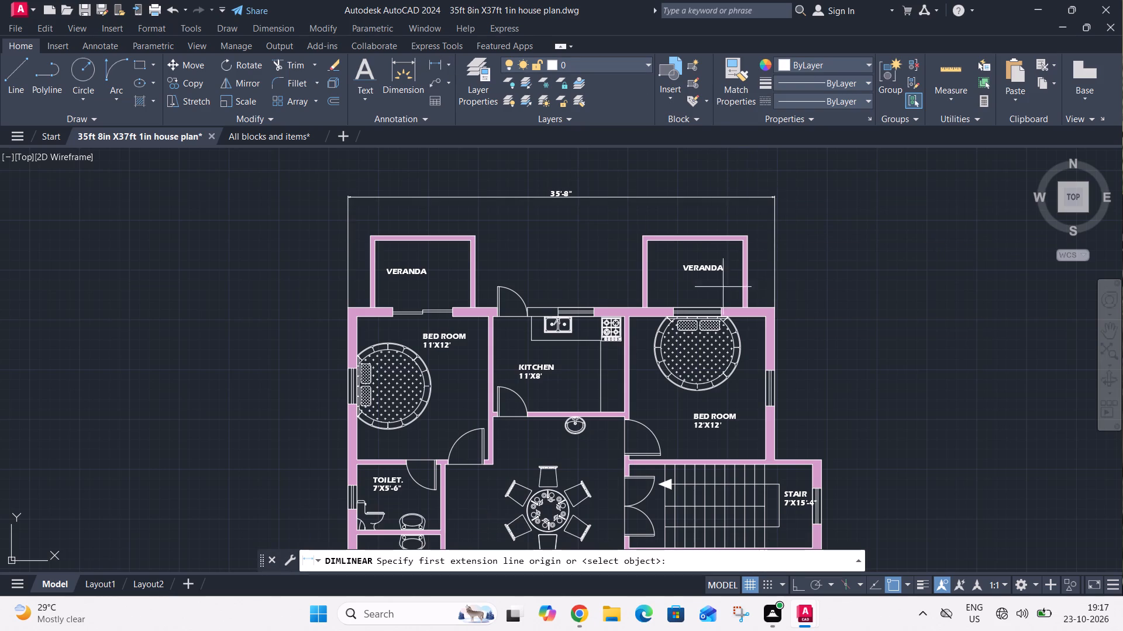
{"action": "left_click", "coordinate": [776, 309]}
{"action": "scroll", "coordinate": [827, 310], "scroll_direction": "down", "scroll_amount": 3}
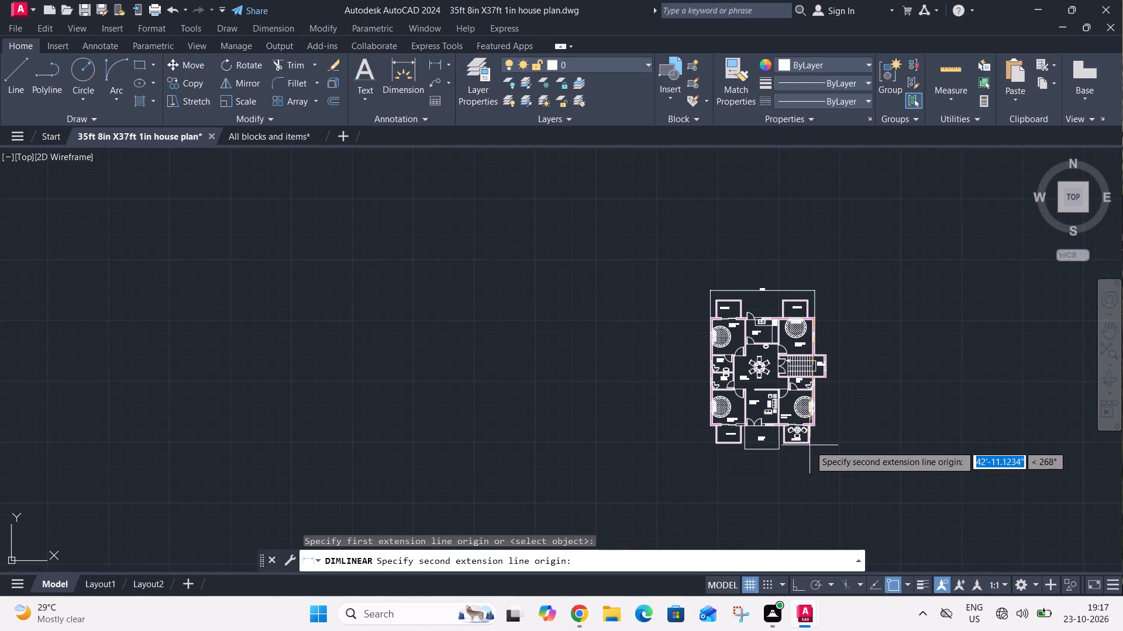
{"action": "scroll", "coordinate": [821, 424], "scroll_direction": "up", "scroll_amount": 3}
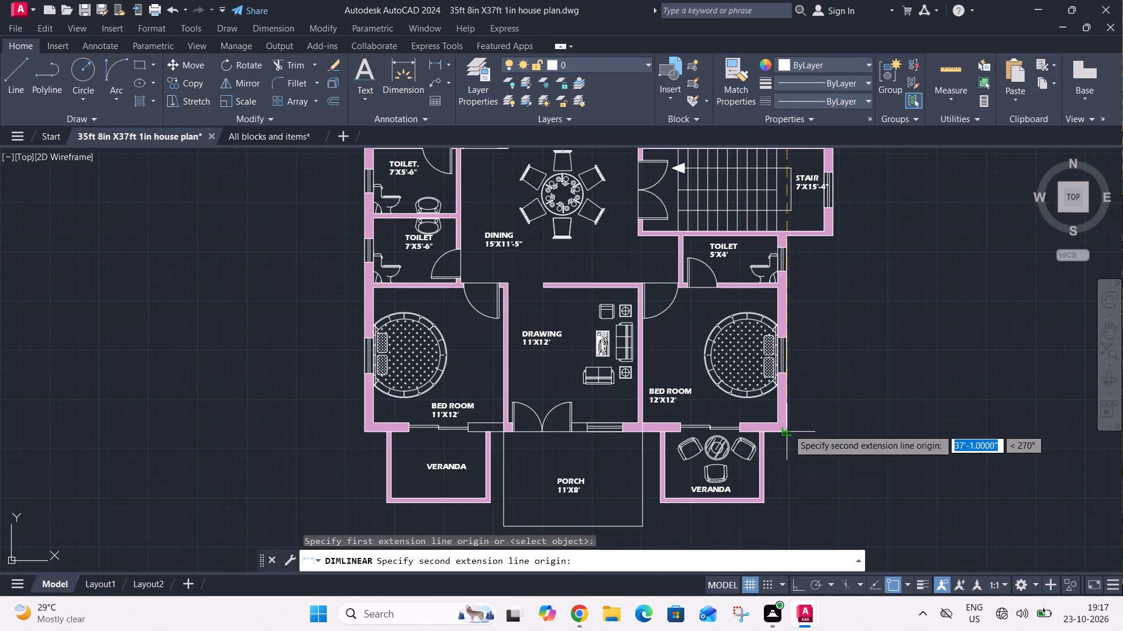
{"action": "left_click", "coordinate": [788, 429]}
{"action": "left_click", "coordinate": [887, 425]}
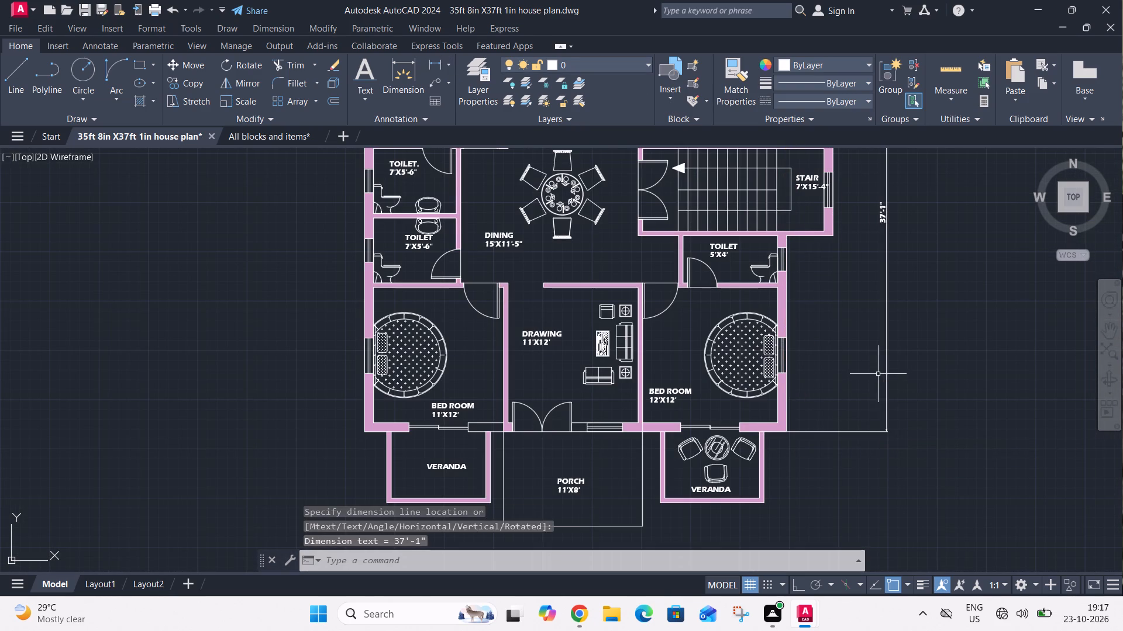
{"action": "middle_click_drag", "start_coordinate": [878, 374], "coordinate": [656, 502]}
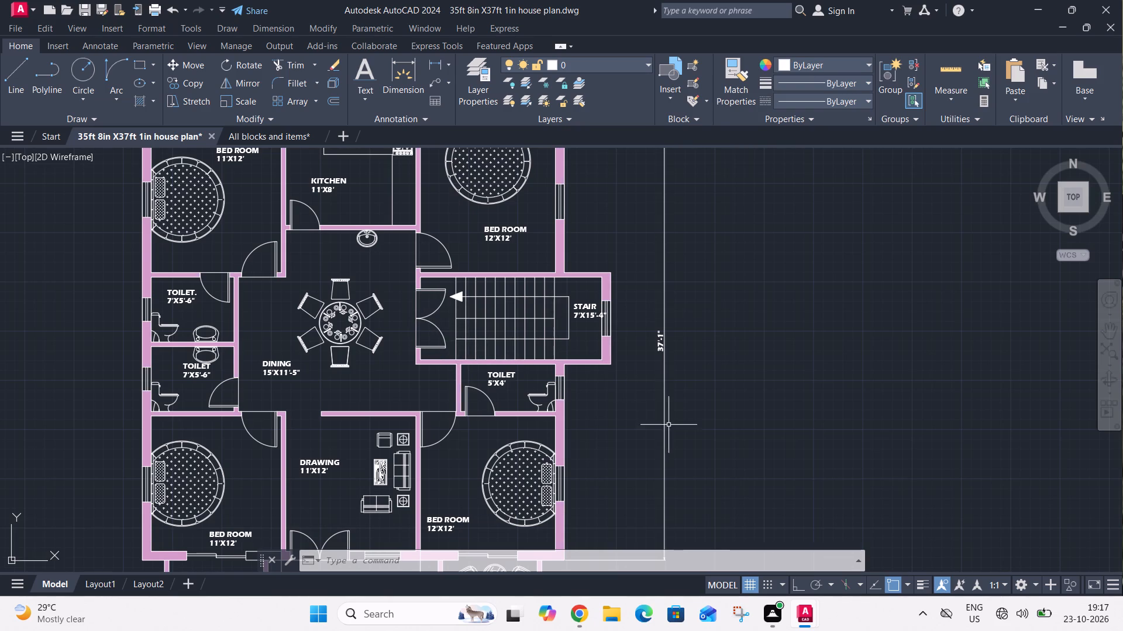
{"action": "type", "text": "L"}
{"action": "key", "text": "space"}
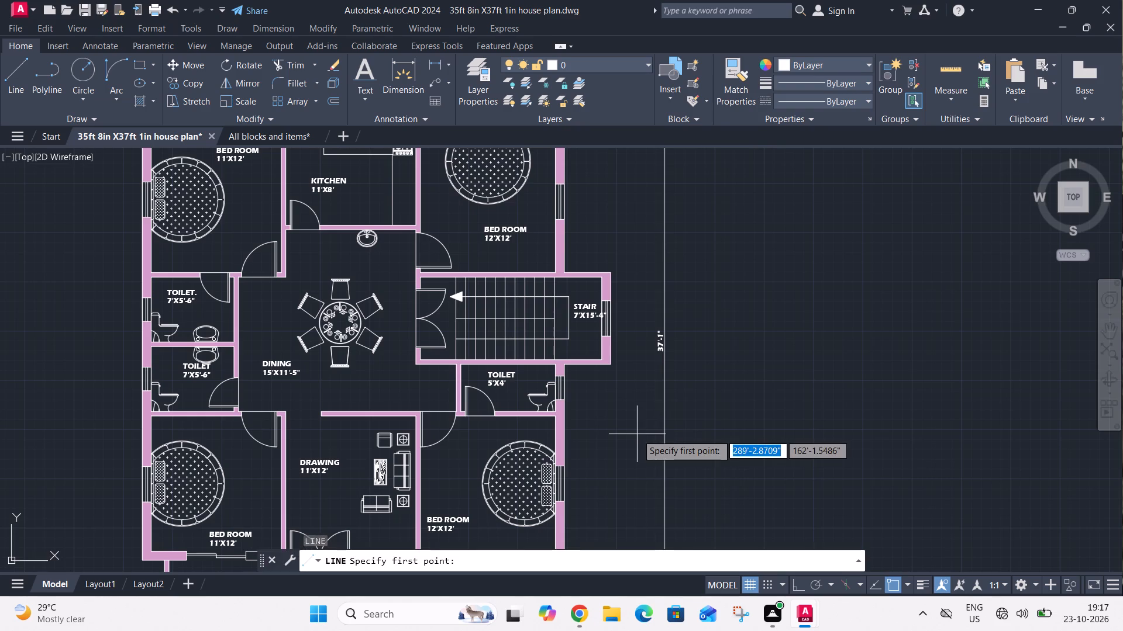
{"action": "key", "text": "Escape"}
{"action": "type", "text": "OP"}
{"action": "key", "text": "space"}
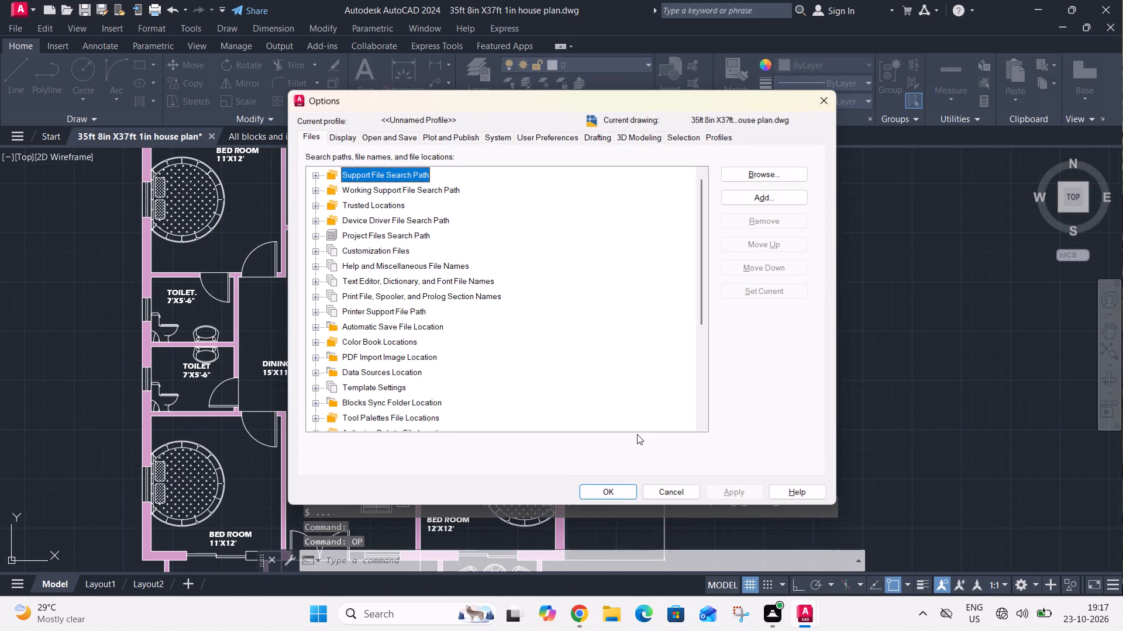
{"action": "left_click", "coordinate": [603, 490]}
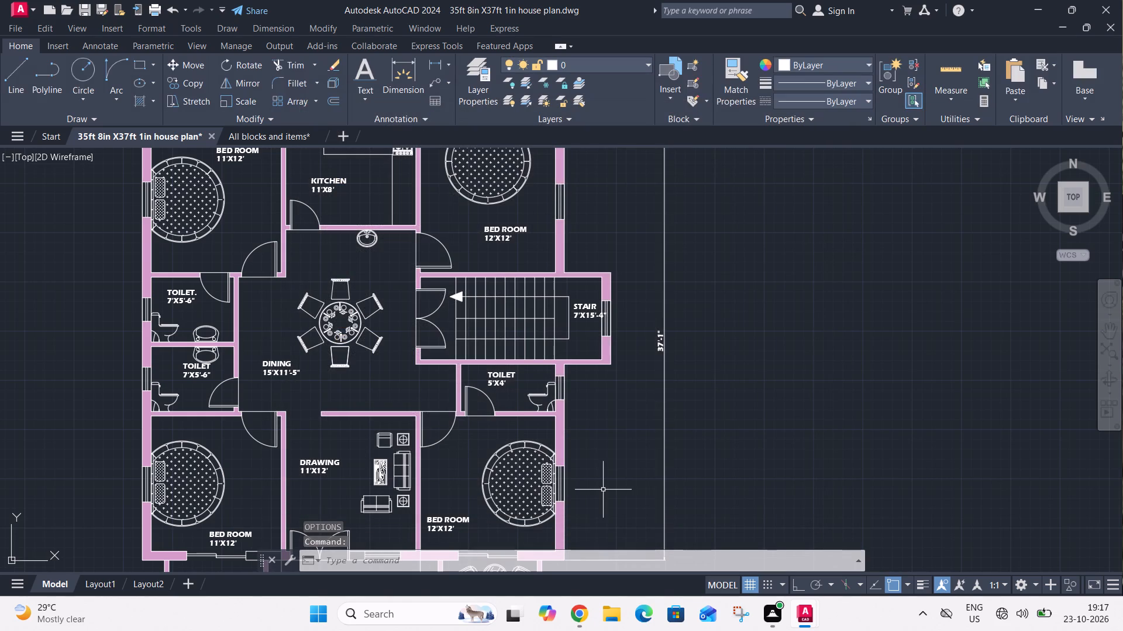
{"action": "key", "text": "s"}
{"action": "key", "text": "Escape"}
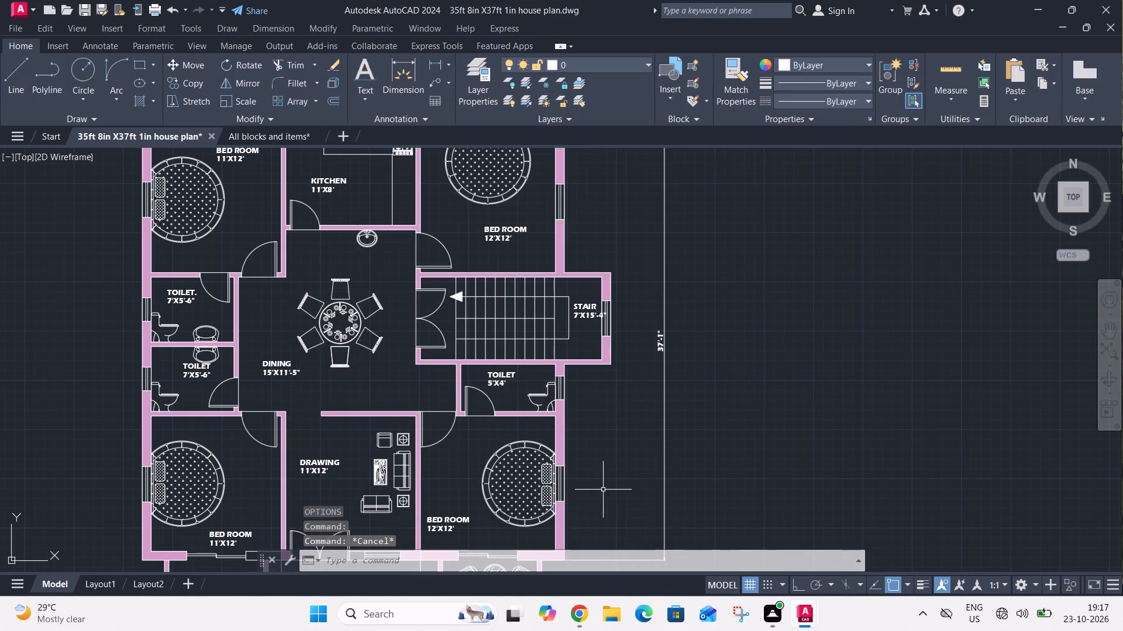
Save the house plan drawing.
{"action": "key", "text": "ctrl+s"}
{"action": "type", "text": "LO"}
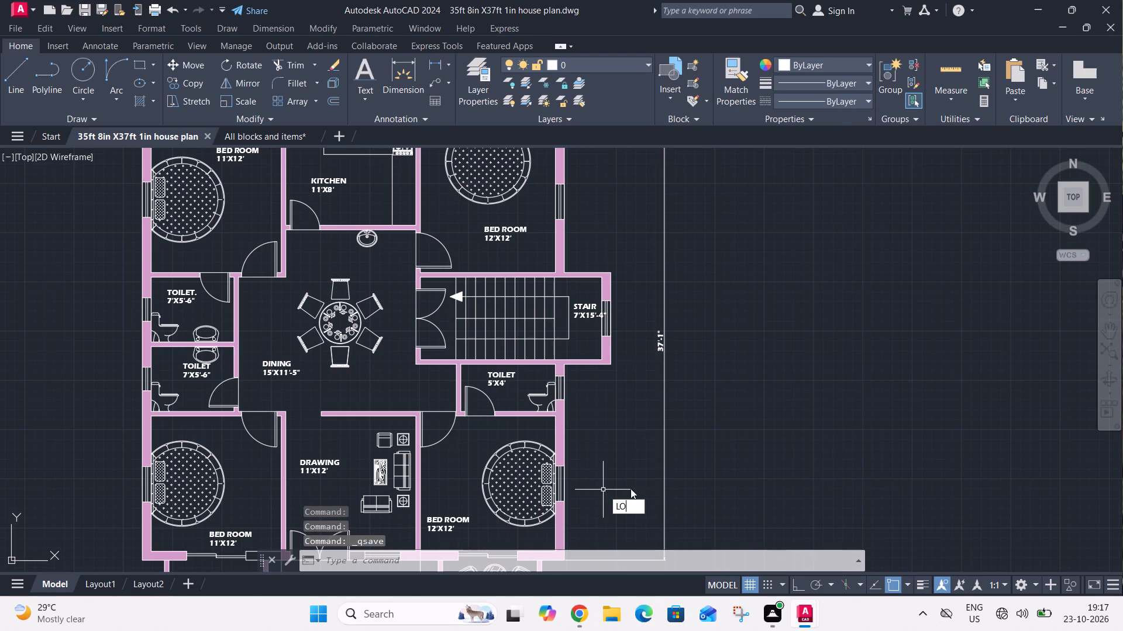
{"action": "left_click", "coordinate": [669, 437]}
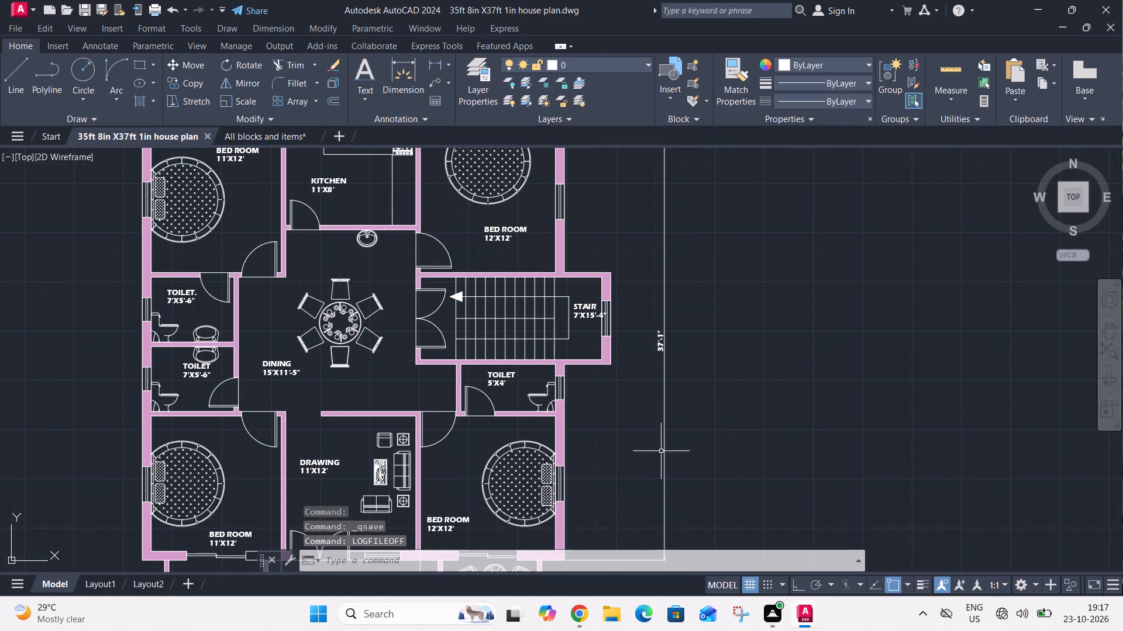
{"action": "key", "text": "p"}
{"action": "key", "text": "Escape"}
Set up a plot with Microsoft Print to PDF on A4, using a window around the whole dimensioned house plan.
{"action": "key", "text": "ctrl+p"}
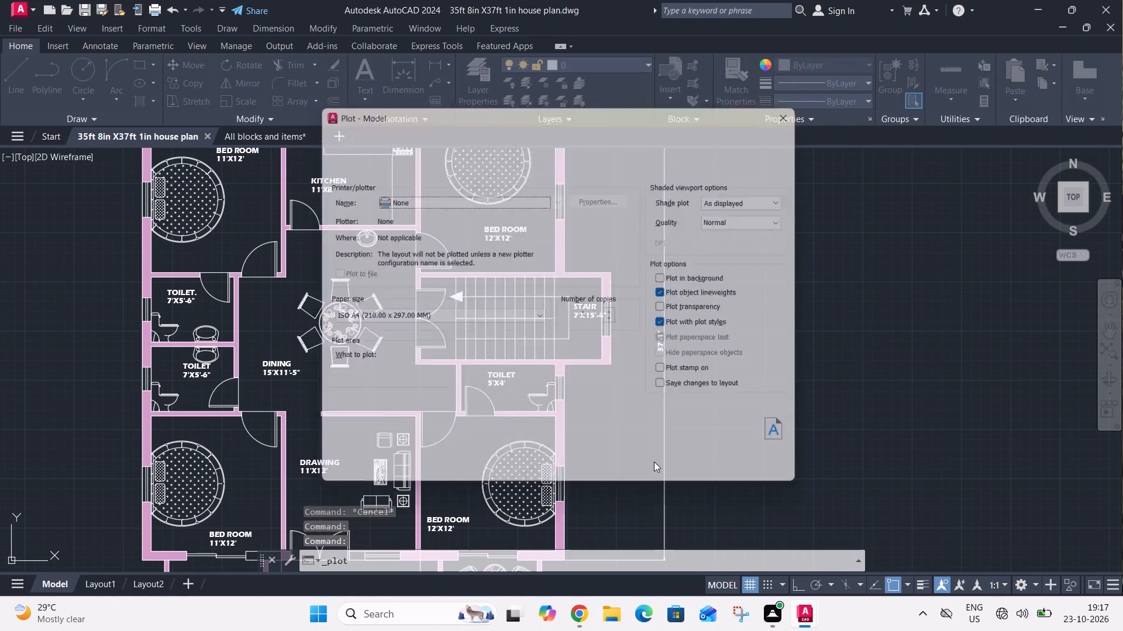
{"action": "left_click", "coordinate": [559, 197]}
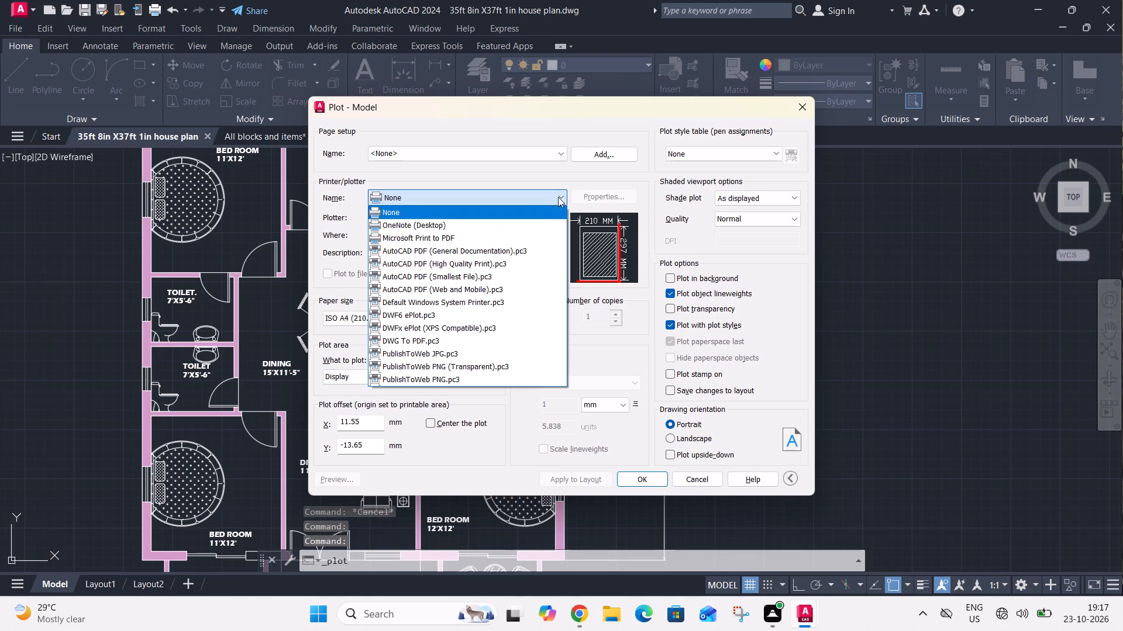
{"action": "left_click", "coordinate": [536, 233]}
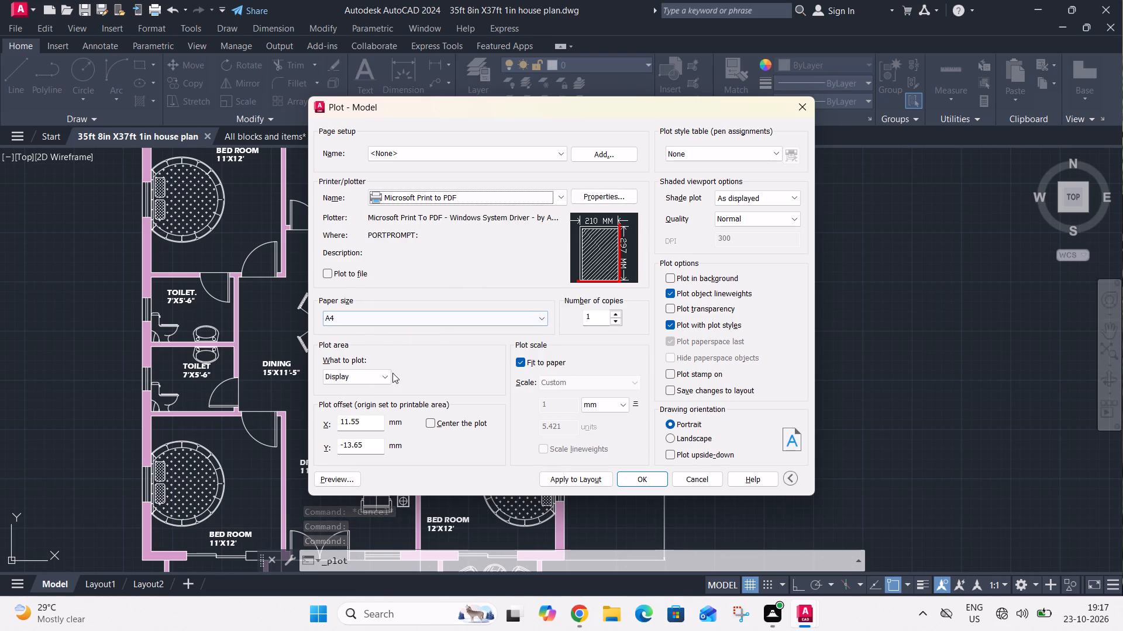
{"action": "left_click", "coordinate": [384, 373]}
{"action": "left_click", "coordinate": [366, 422]}
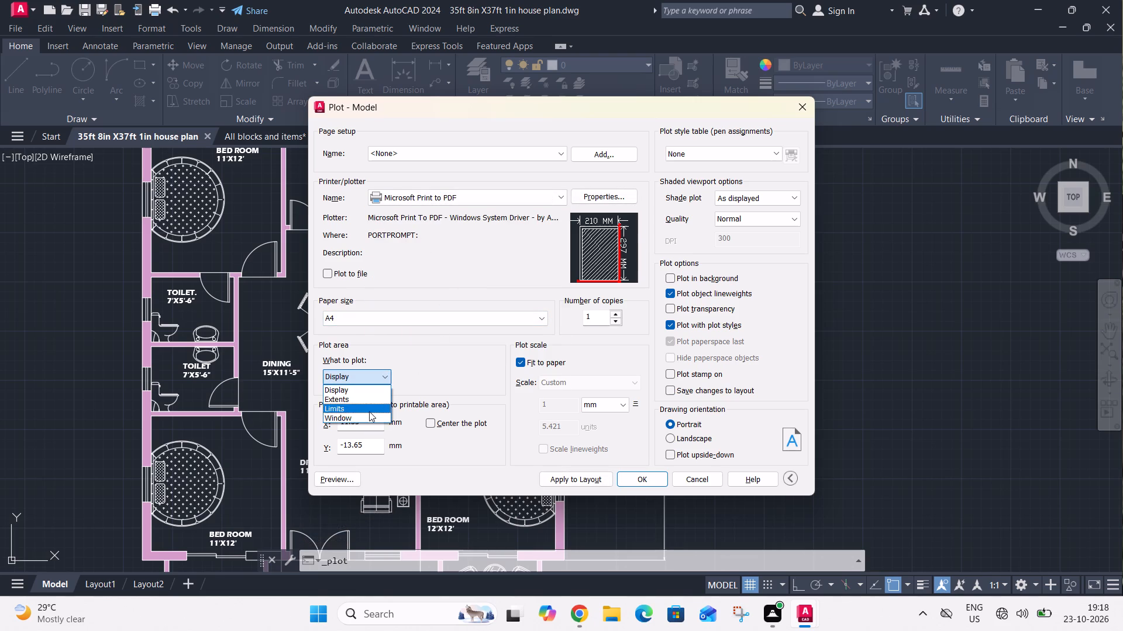
{"action": "left_click", "coordinate": [366, 419]}
{"action": "scroll", "coordinate": [380, 409], "scroll_direction": "down", "scroll_amount": 3}
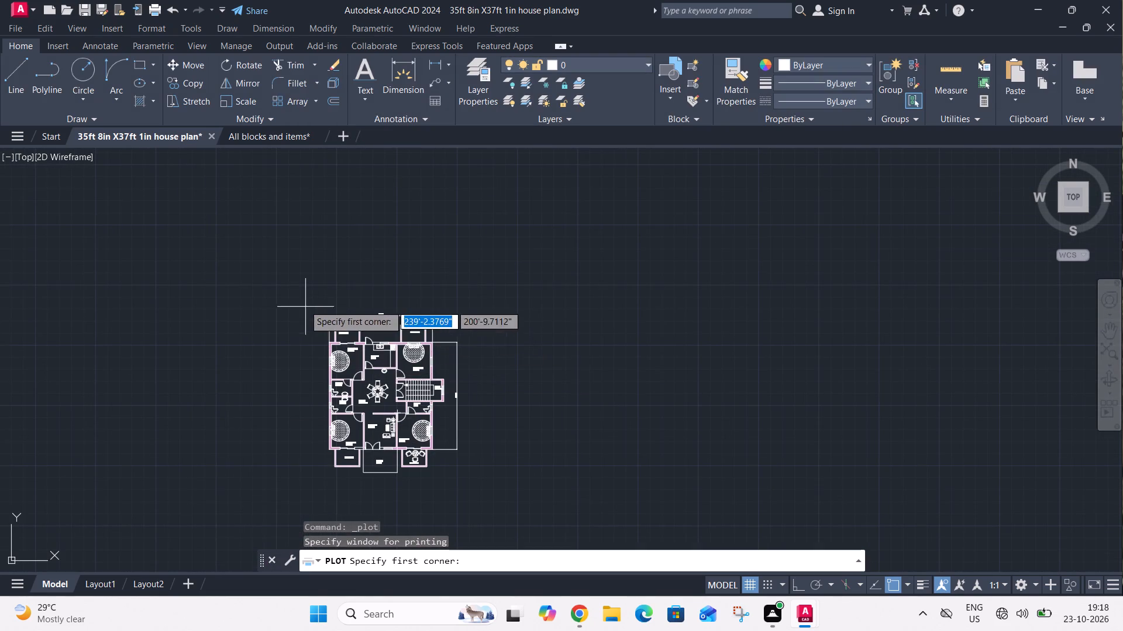
{"action": "left_click", "coordinate": [304, 301]}
{"action": "left_click", "coordinate": [511, 483]}
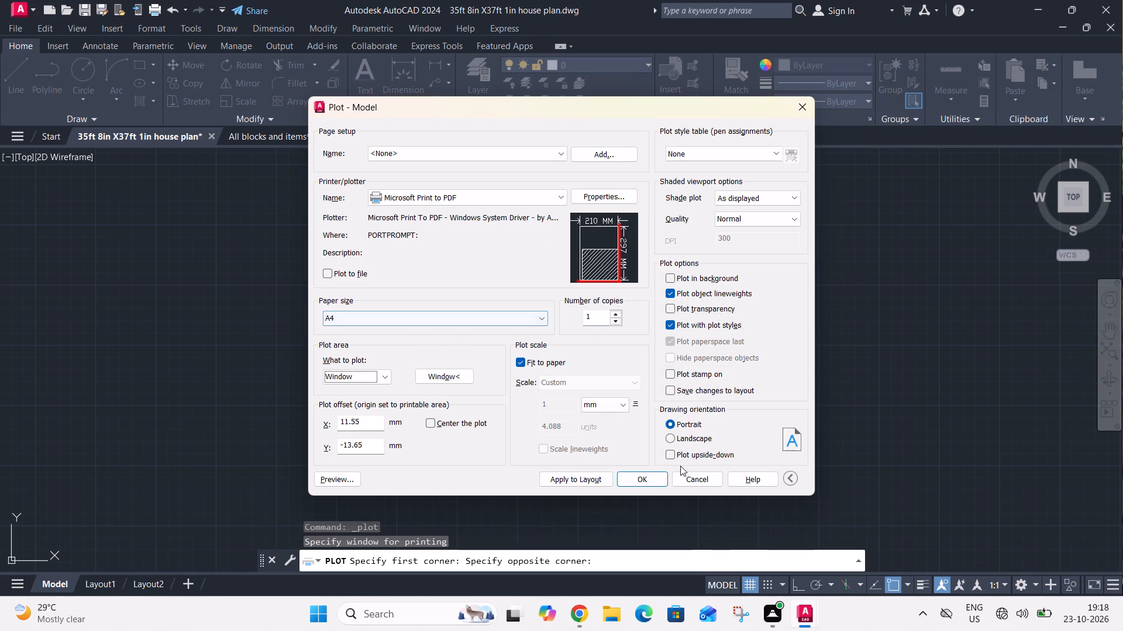
Plot the plan to a PDF named UUUUUUUUUU in the CADDESK folder under Documents.
{"action": "left_click", "coordinate": [656, 478]}
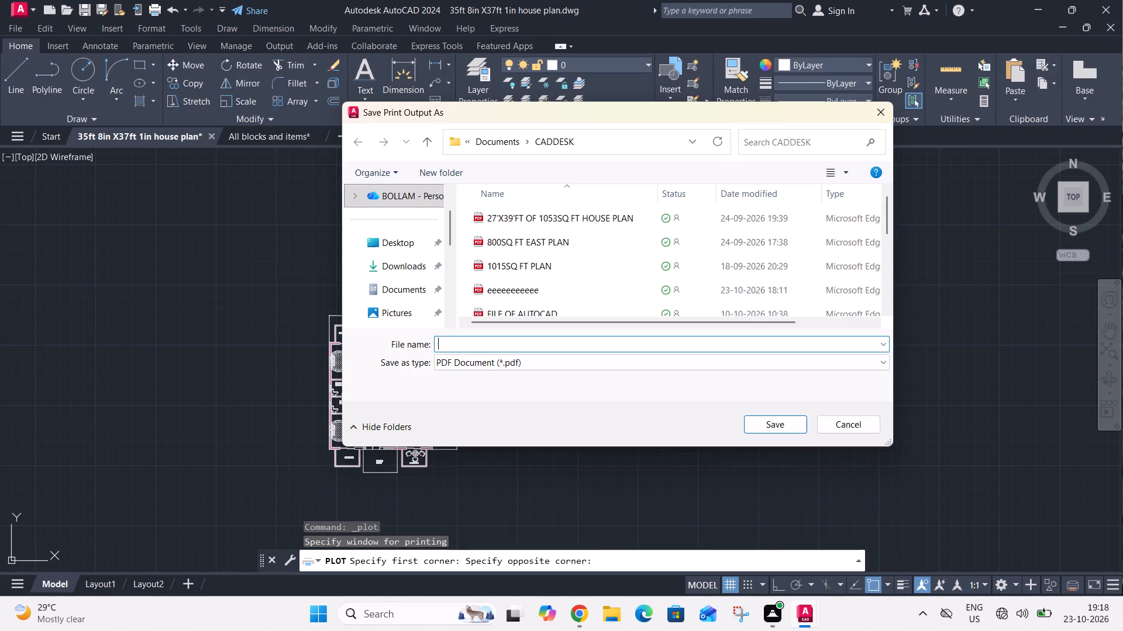
{"action": "key", "text": "u"}
{"action": "key", "text": "u"}
{"action": "key", "text": "u"}
{"action": "key", "text": "u"}
{"action": "key", "text": "u"}
{"action": "key", "text": "u"}
{"action": "key", "text": "u"}
{"action": "key", "text": "u"}
{"action": "key", "text": "u"}
{"action": "key", "text": "u"}
{"action": "left_click", "coordinate": [424, 291]}
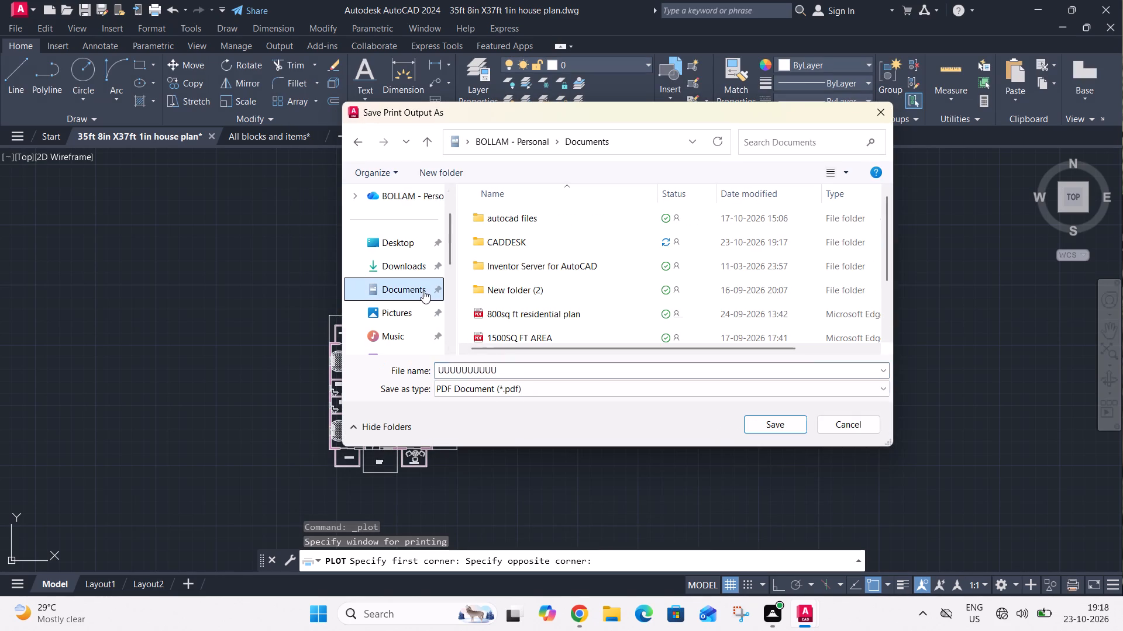
{"action": "left_click", "coordinate": [524, 242]}
{"action": "left_click", "coordinate": [777, 424]}
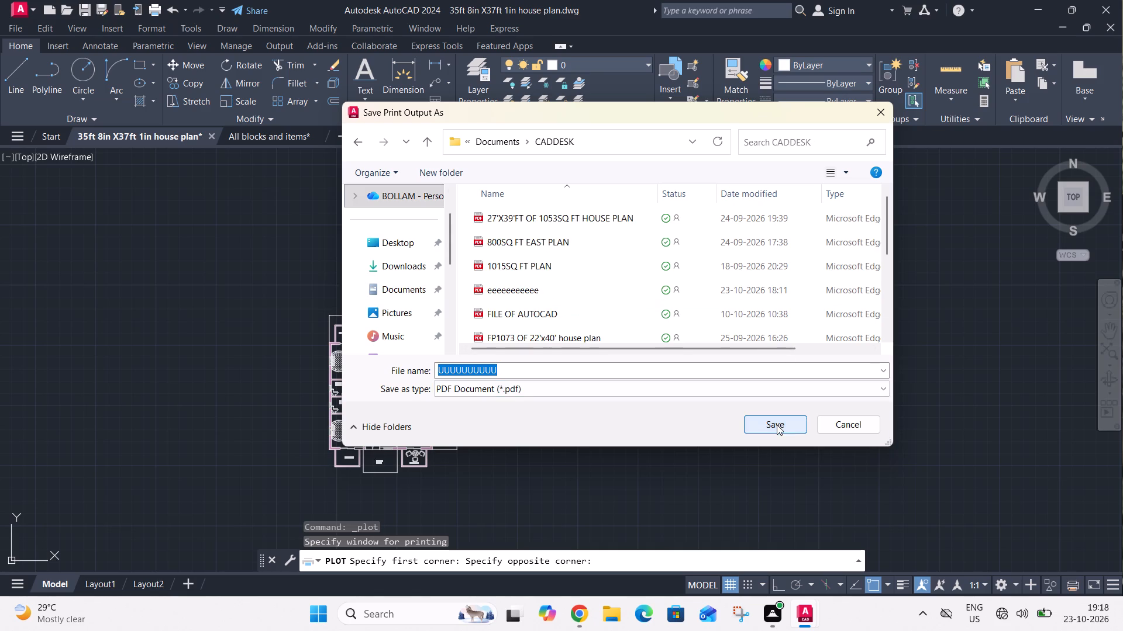
{"action": "left_click", "coordinate": [777, 425]}
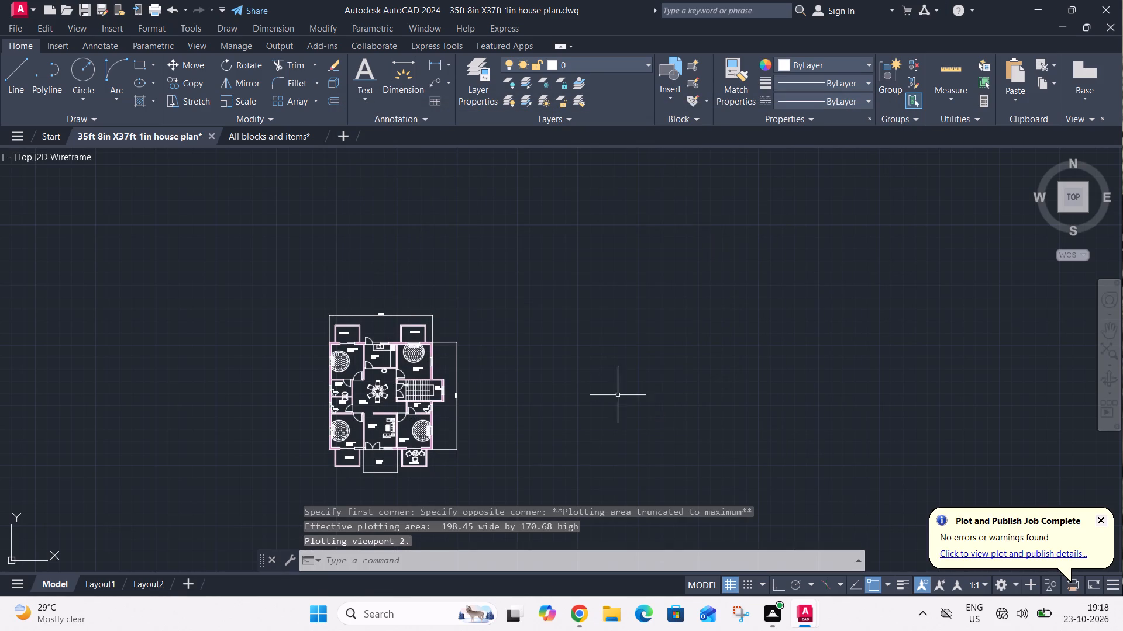
Quit AutoCAD, saving the changes to the house plan and discarding those to the All blocks and items drawing.
{"action": "left_click", "coordinate": [1099, 6]}
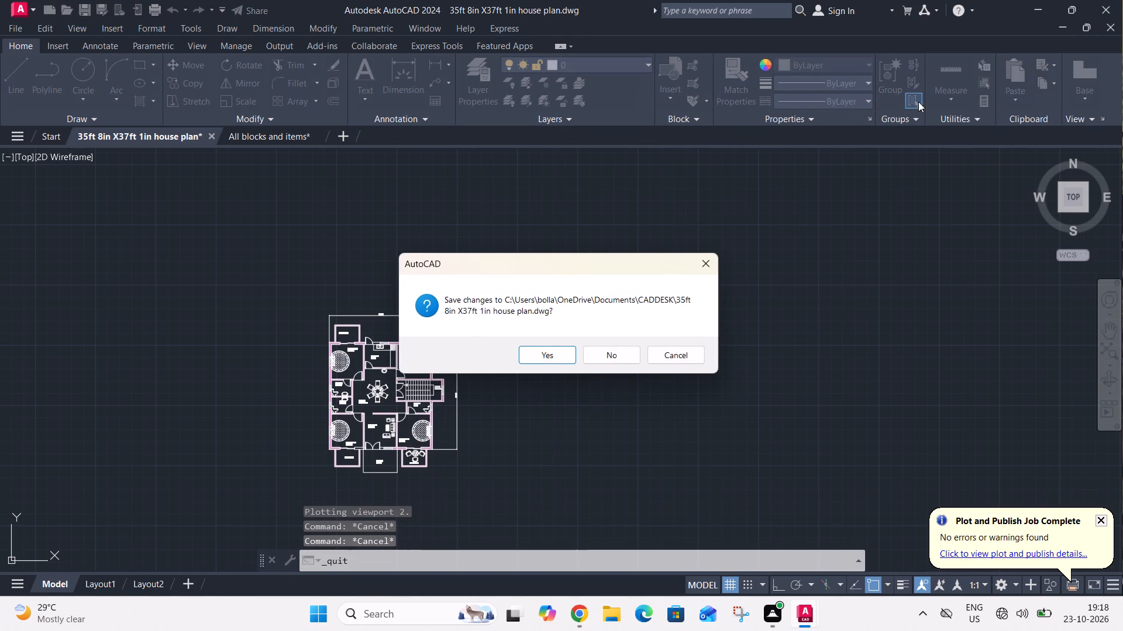
{"action": "left_click", "coordinate": [539, 351]}
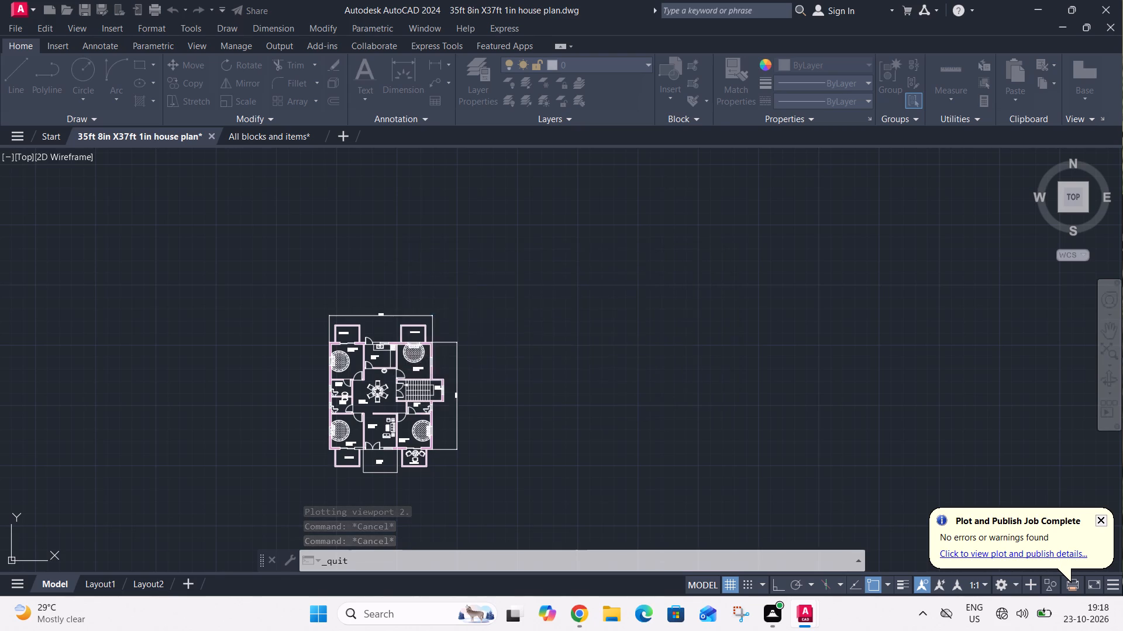
{"action": "left_click", "coordinate": [622, 354]}
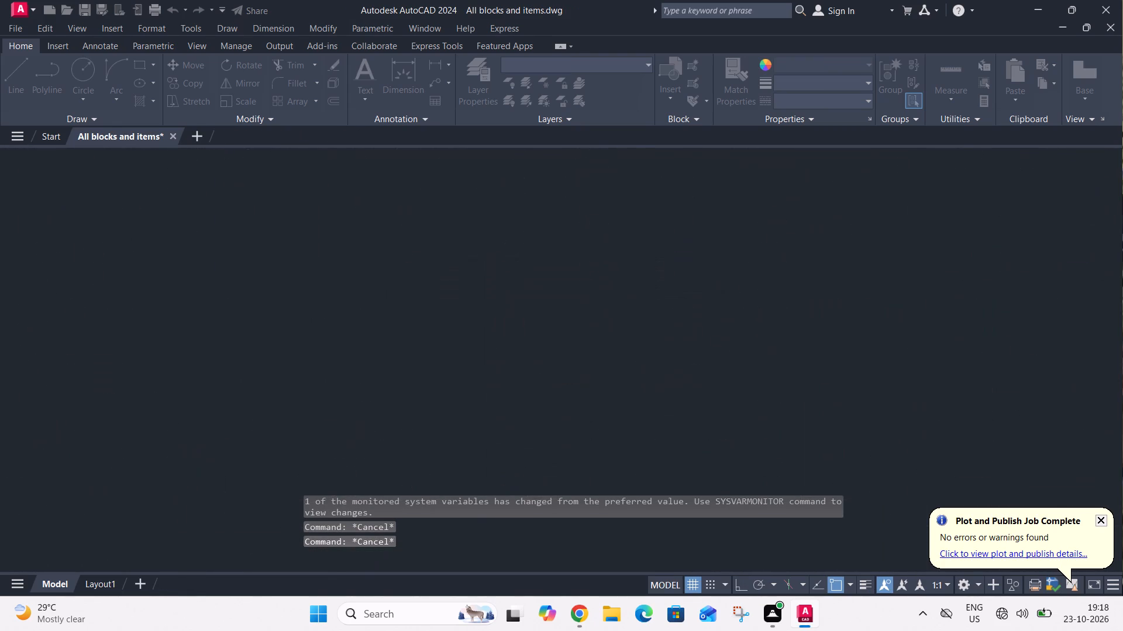